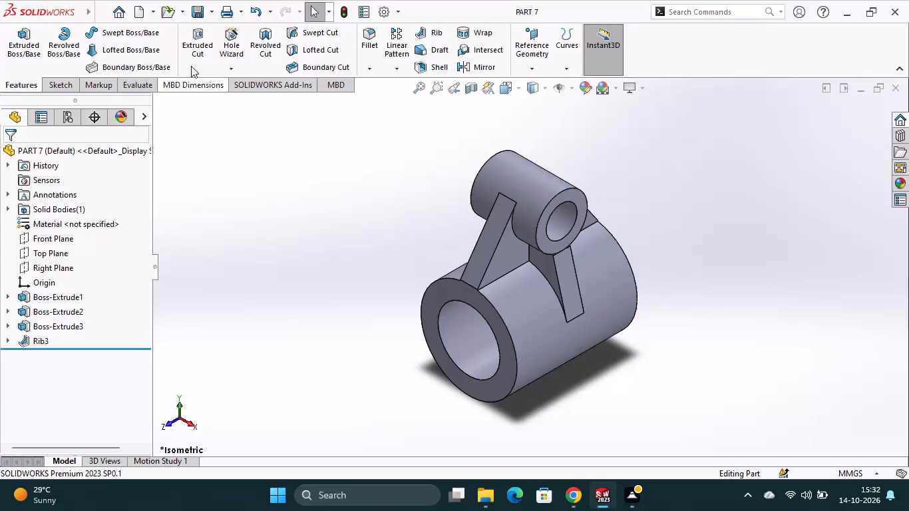
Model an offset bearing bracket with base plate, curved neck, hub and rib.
Create a new part document.
{"action": "left_click", "coordinate": [134, 13]}
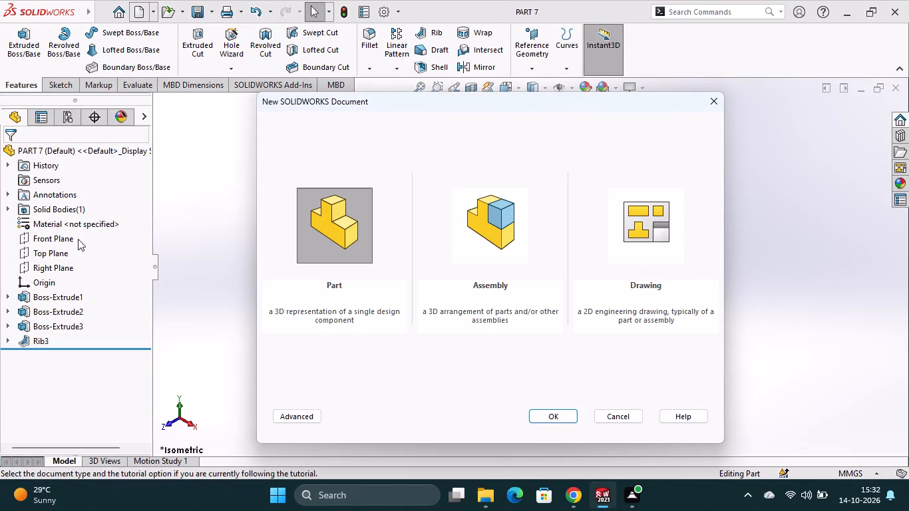
{"action": "left_click", "coordinate": [547, 417]}
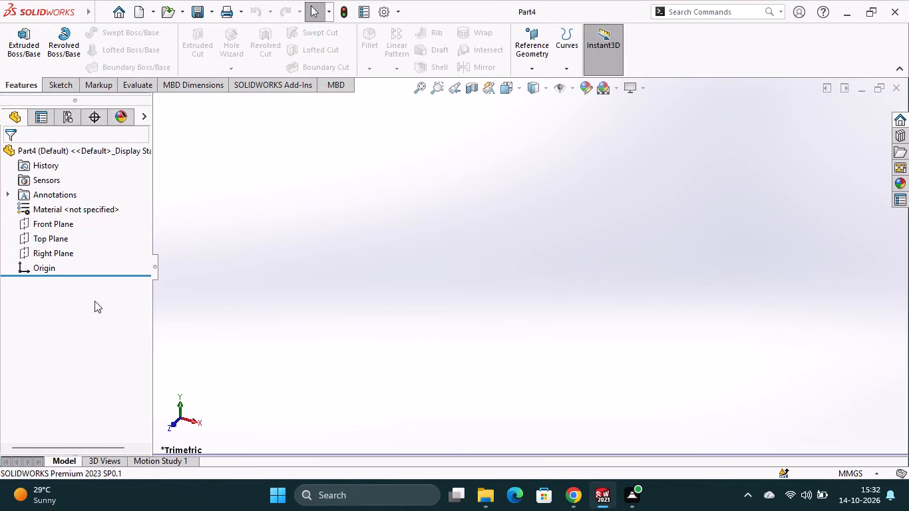
Start a sketch on the Front Plane and draw a vertical centerline passing through the origin.
{"action": "left_click", "coordinate": [71, 228]}
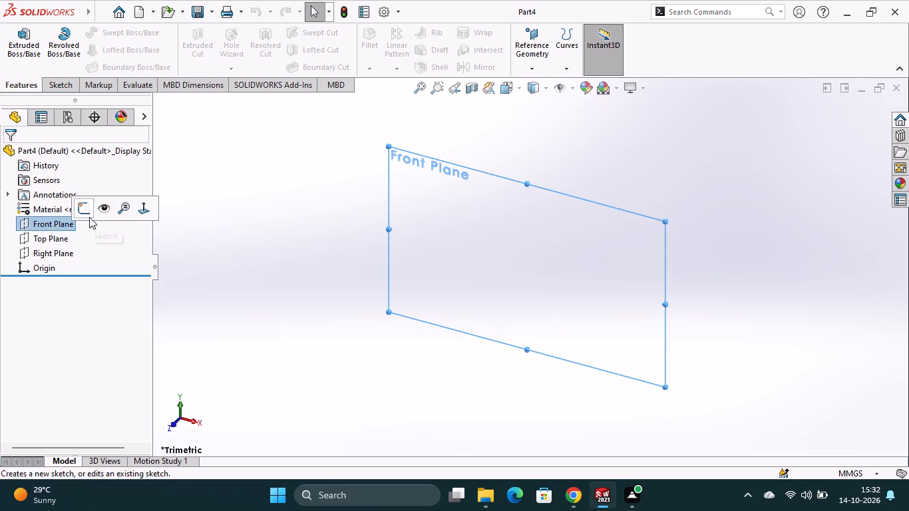
{"action": "left_click", "coordinate": [86, 216]}
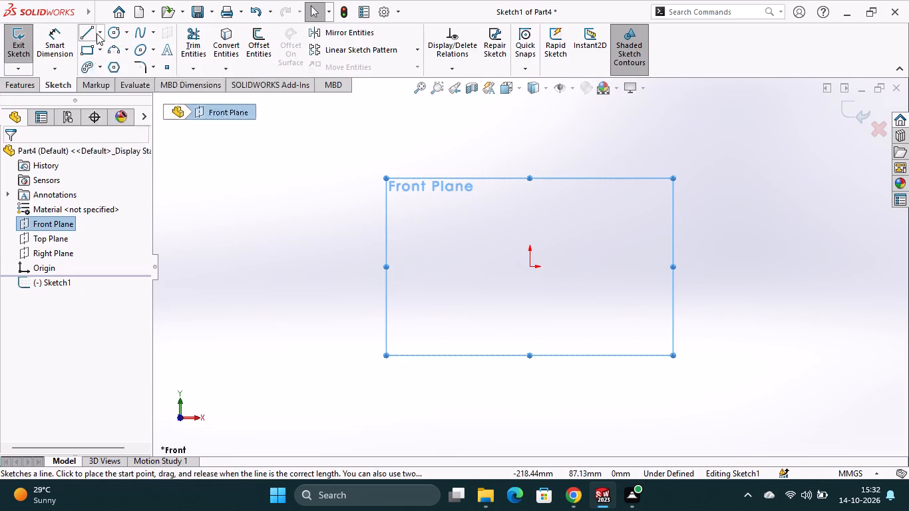
{"action": "left_click", "coordinate": [101, 33]}
{"action": "left_click", "coordinate": [100, 64]}
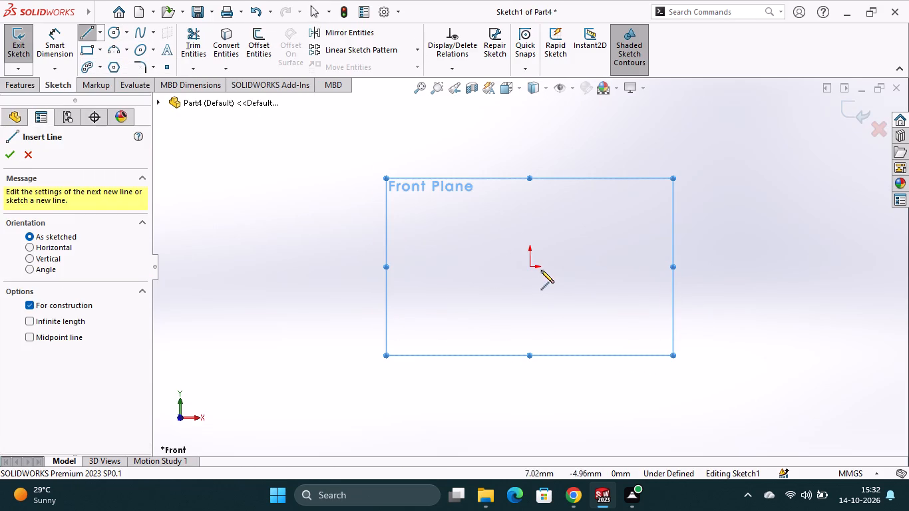
{"action": "left_click", "coordinate": [530, 197]}
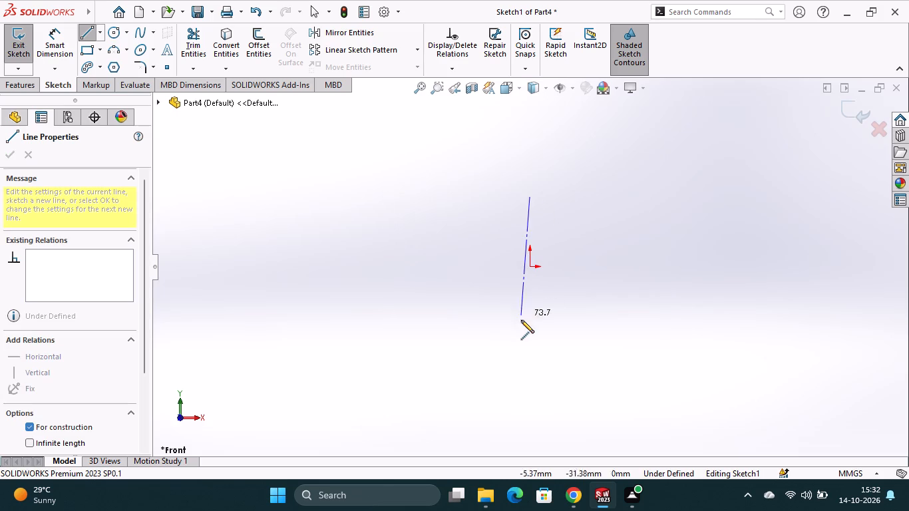
{"action": "left_click", "coordinate": [534, 348]}
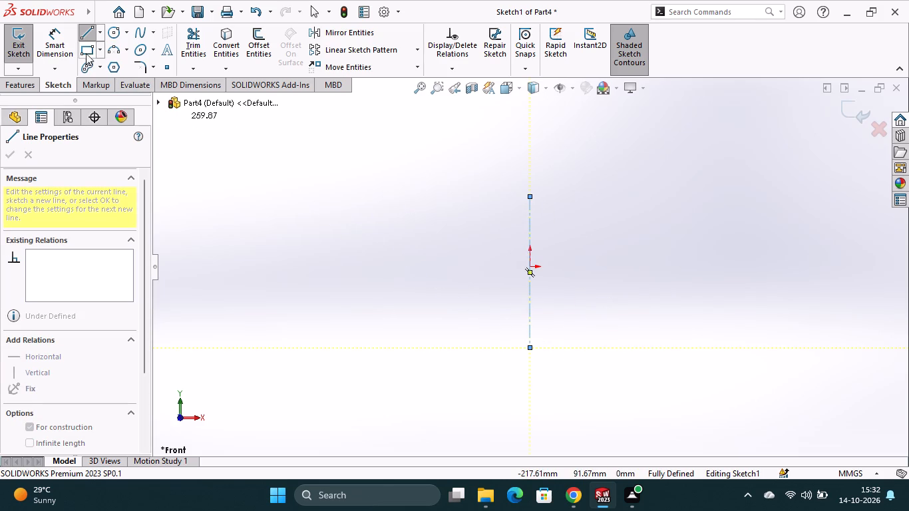
Sketch a corner rectangle about 73 mm wide around the origin, straddling the vertical centerline.
{"action": "left_click", "coordinate": [86, 53]}
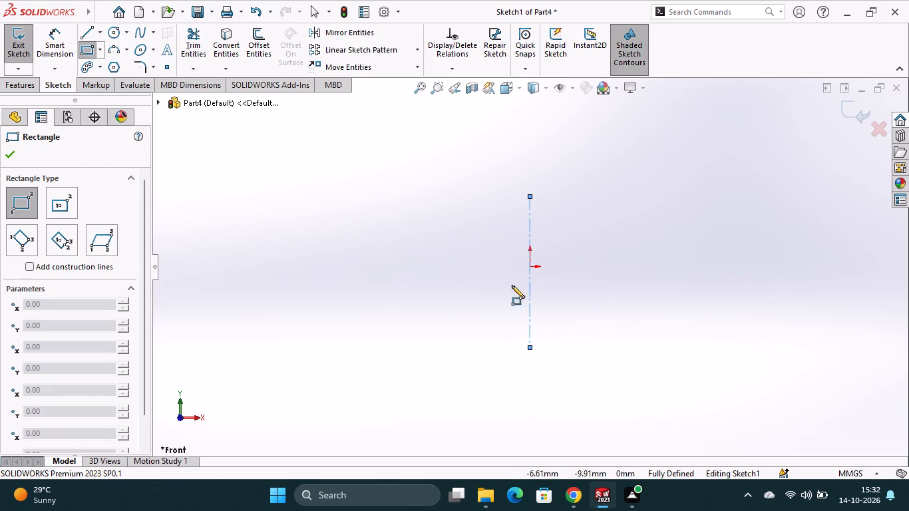
{"action": "left_click_drag", "start_coordinate": [472, 305], "coordinate": [472, 299]}
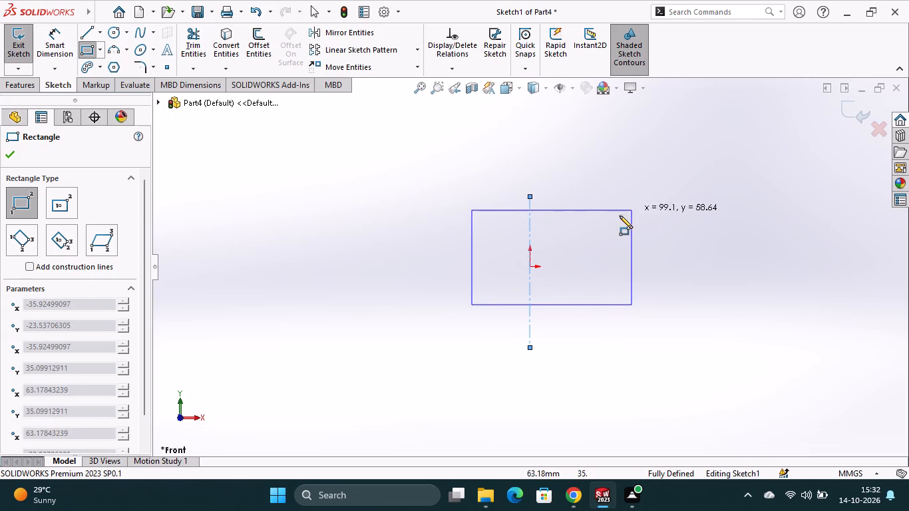
{"action": "left_click", "coordinate": [590, 220]}
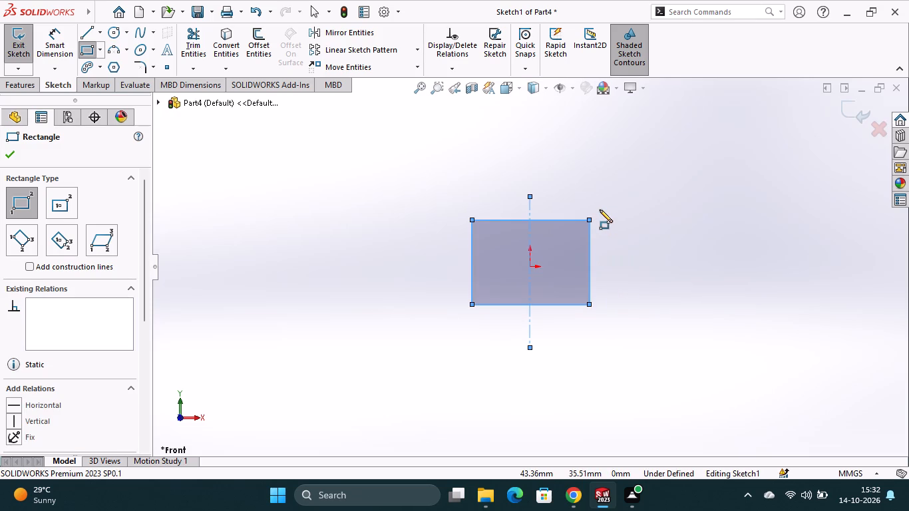
{"action": "key", "text": "Escape"}
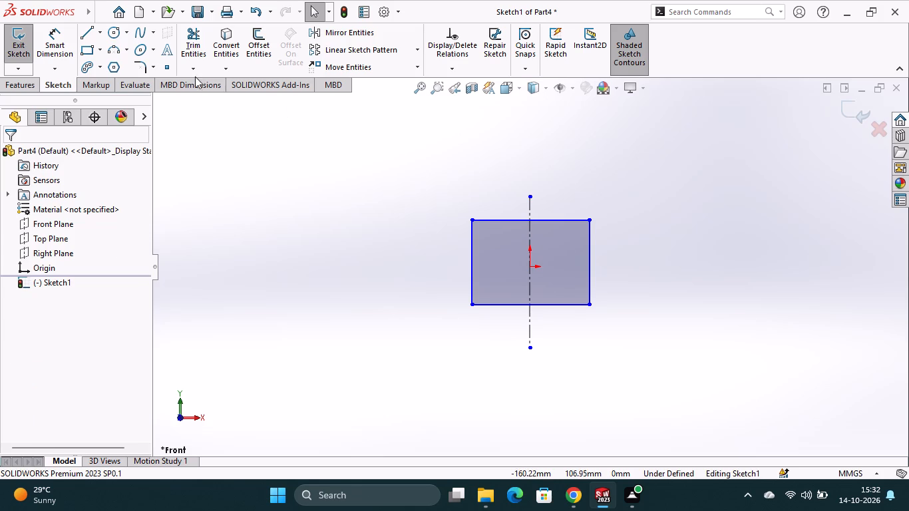
Dimension the rectangle to 92 mm wide and 68 mm high.
{"action": "left_click", "coordinate": [67, 43]}
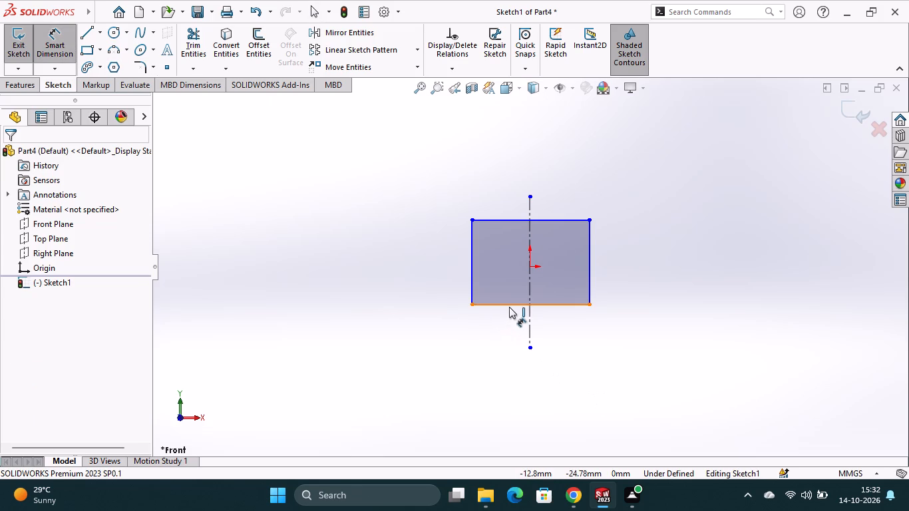
{"action": "left_click", "coordinate": [509, 307]}
{"action": "left_click", "coordinate": [513, 334]}
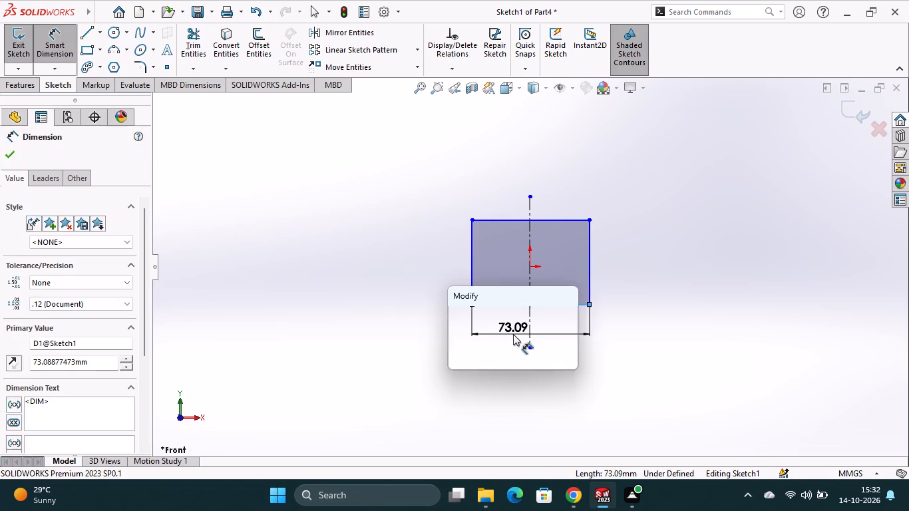
{"action": "key", "text": "9"}
{"action": "key", "text": "2"}
{"action": "key", "text": "Return"}
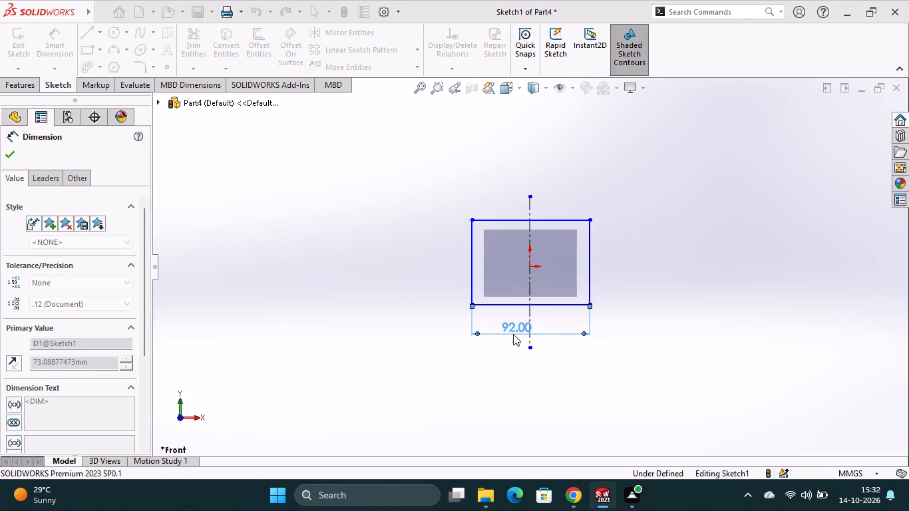
{"action": "left_click", "coordinate": [590, 267]}
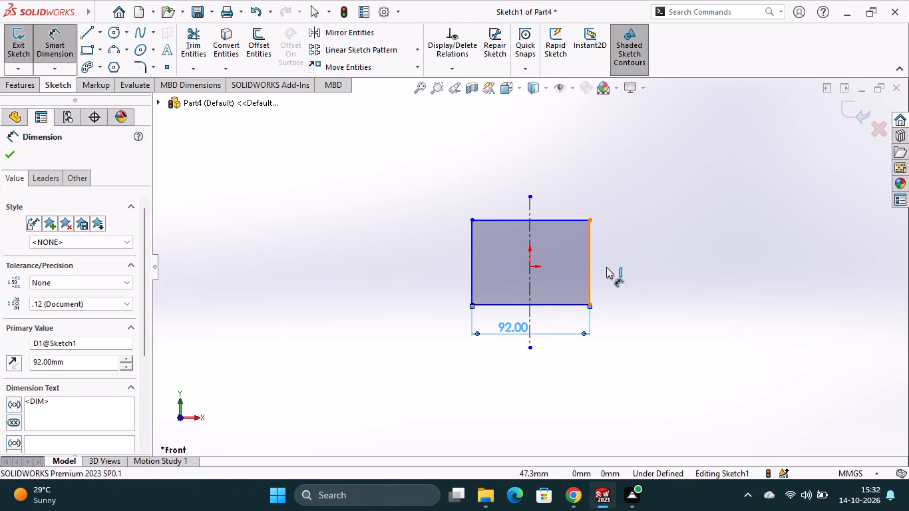
{"action": "left_click", "coordinate": [615, 267]}
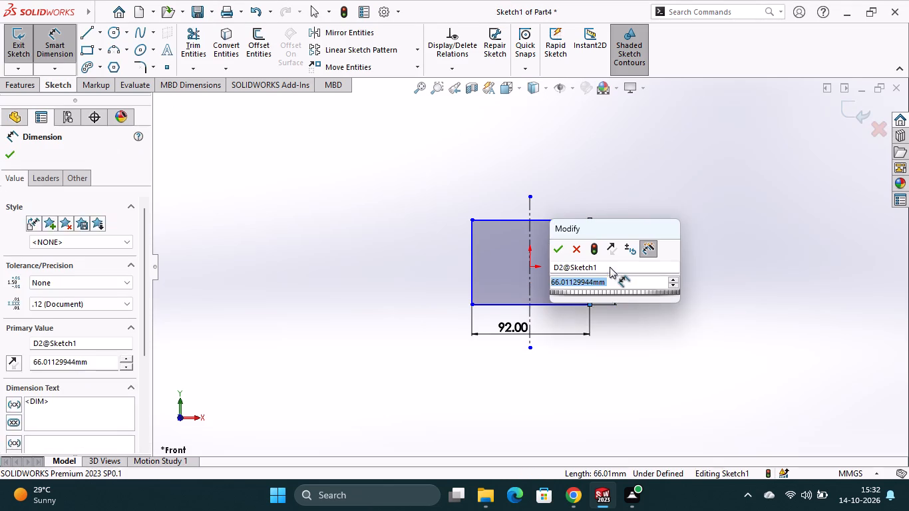
{"action": "type", "text": "68"}
{"action": "key", "text": "Return"}
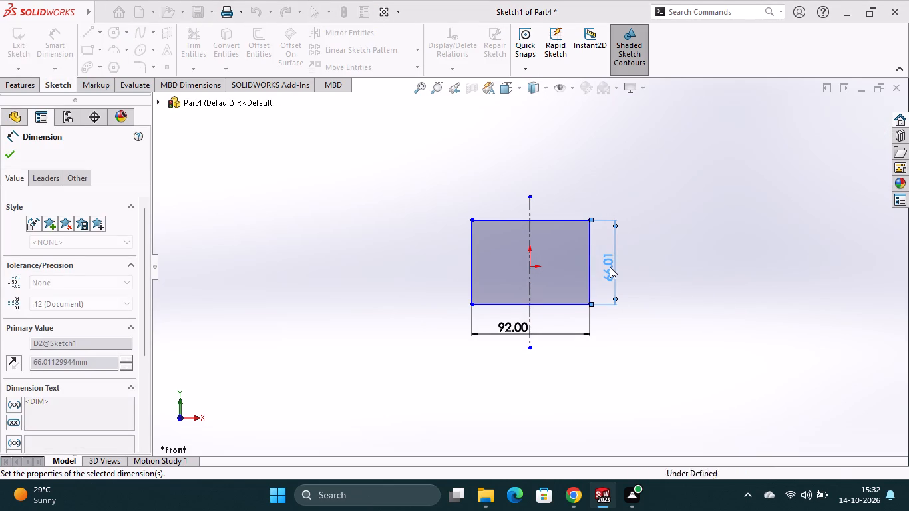
Dimension the distance from the vertical centerline to the rectangle's right edge as 92/2 mm.
{"action": "left_click", "coordinate": [528, 293]}
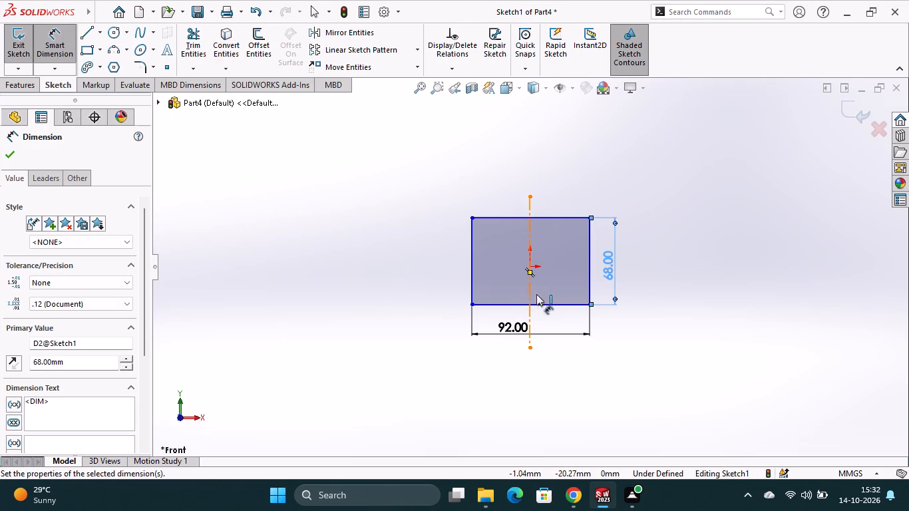
{"action": "left_click", "coordinate": [590, 287]}
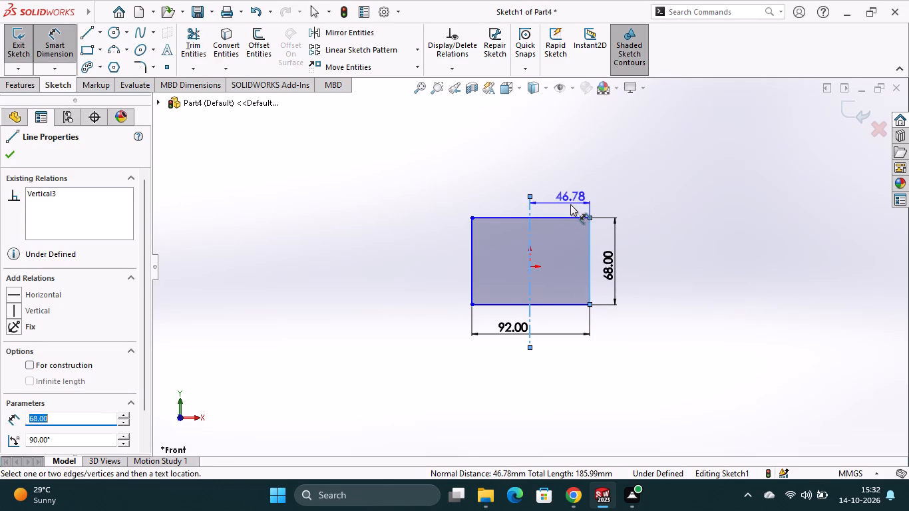
{"action": "left_click", "coordinate": [570, 206]}
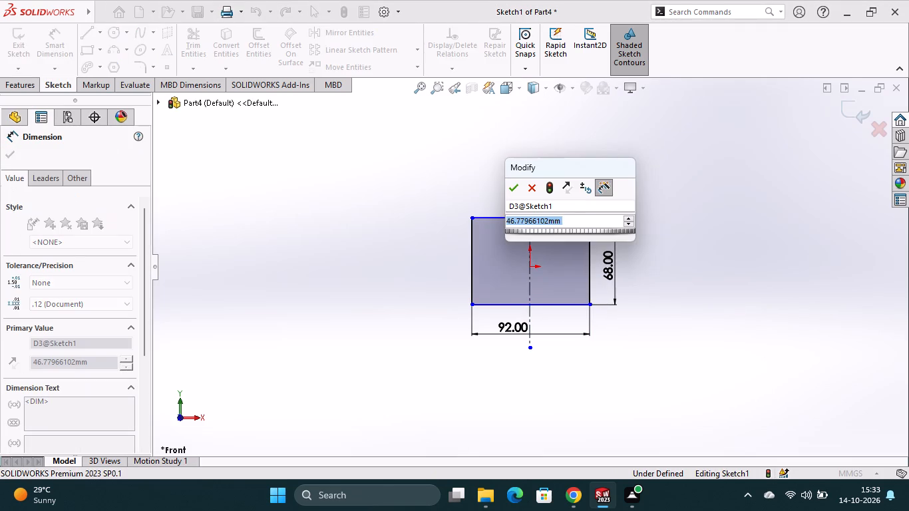
{"action": "type", "text": "92"}
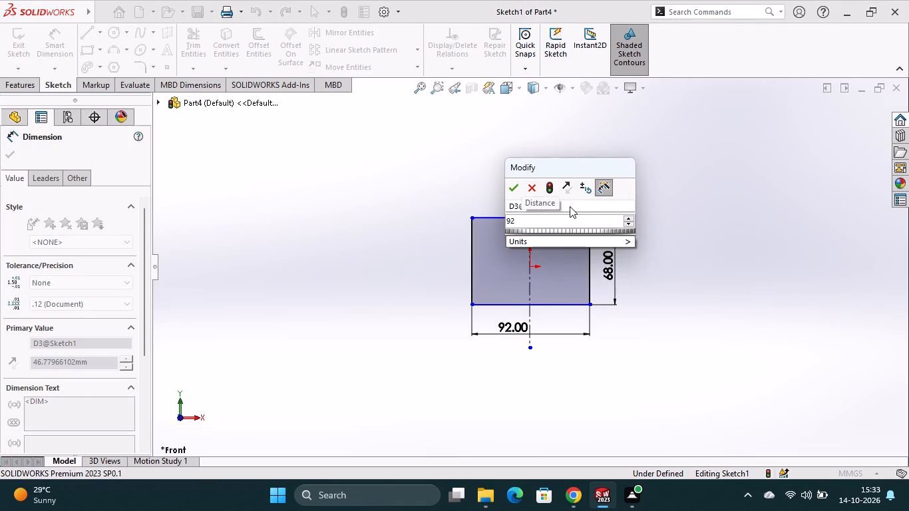
{"action": "key", "text": "slash"}
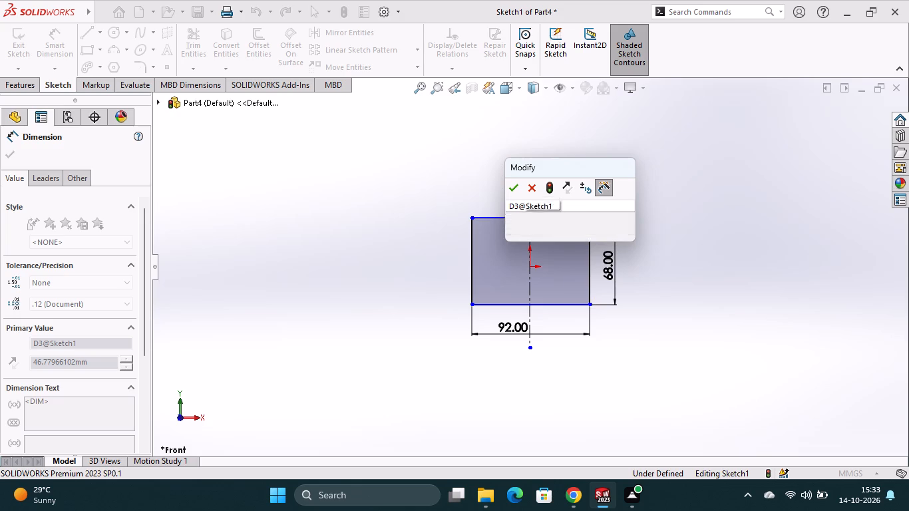
{"action": "key", "text": "2"}
{"action": "key", "text": "Return"}
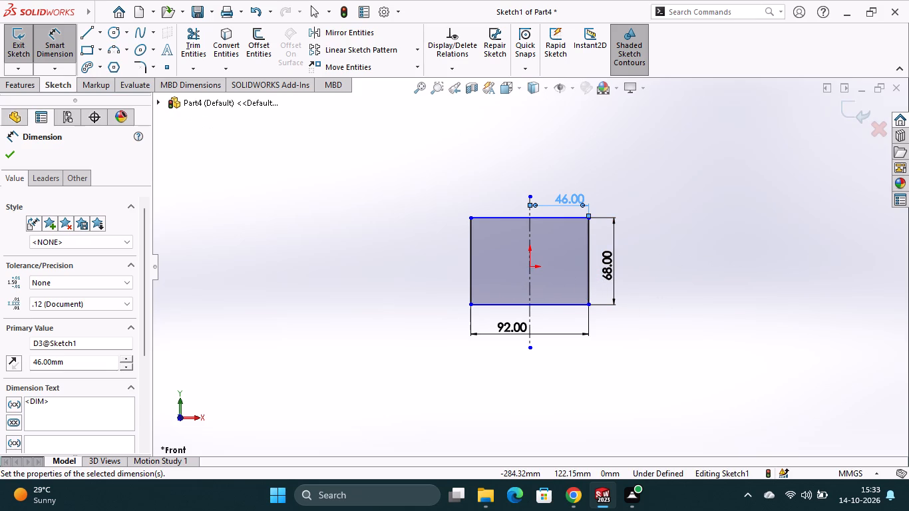
Draw a horizontal centerline about 193 mm long through the origin, extending beyond both sides of the rectangle.
{"action": "left_click", "coordinate": [99, 36]}
{"action": "left_click", "coordinate": [102, 64]}
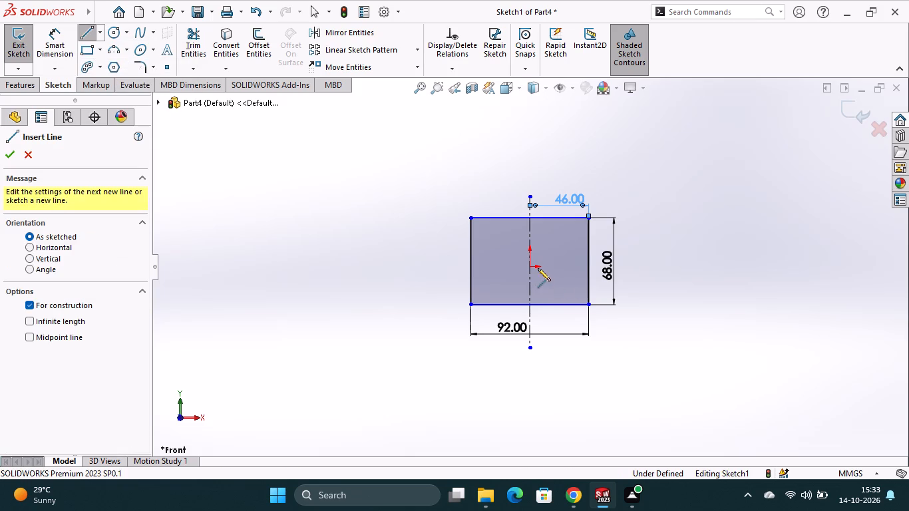
{"action": "left_click", "coordinate": [427, 267]}
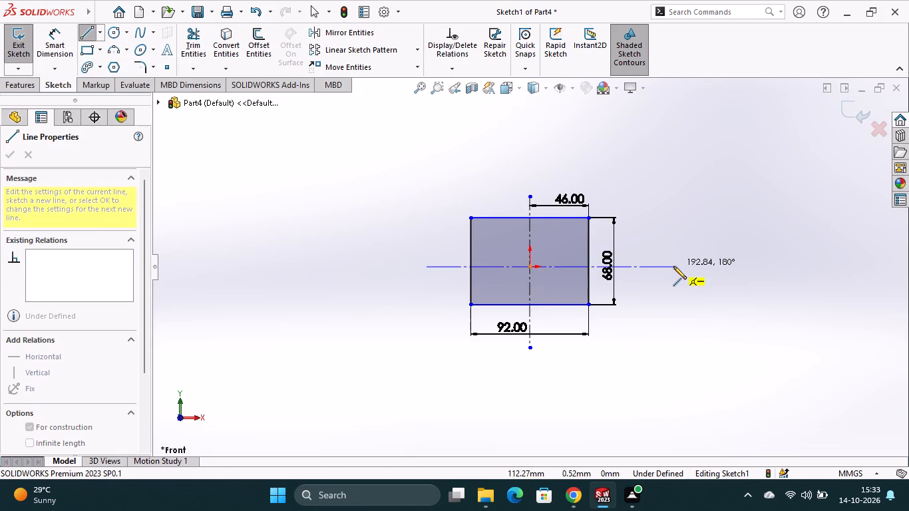
{"action": "left_click", "coordinate": [673, 266]}
{"action": "key", "text": "Escape"}
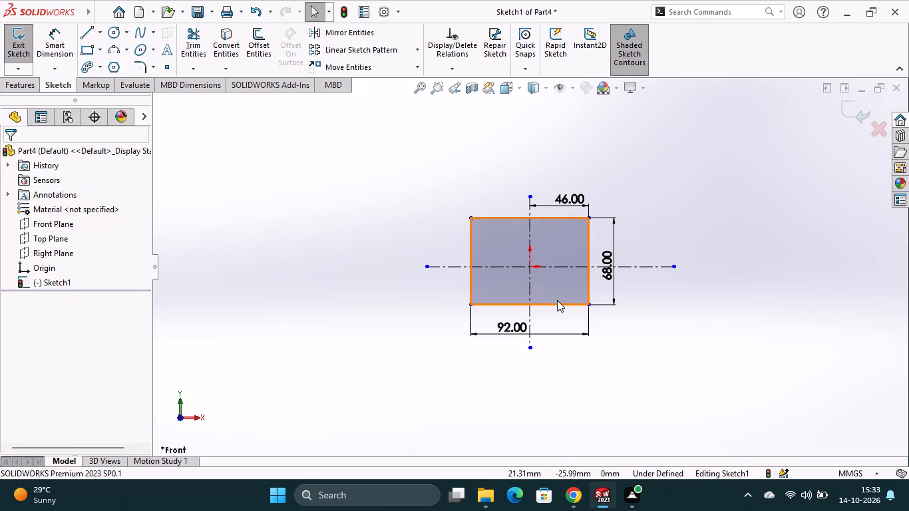
Dimension the distance between the rectangle's bottom edge and the horizontal centerline as 34 mm.
{"action": "left_click", "coordinate": [69, 46]}
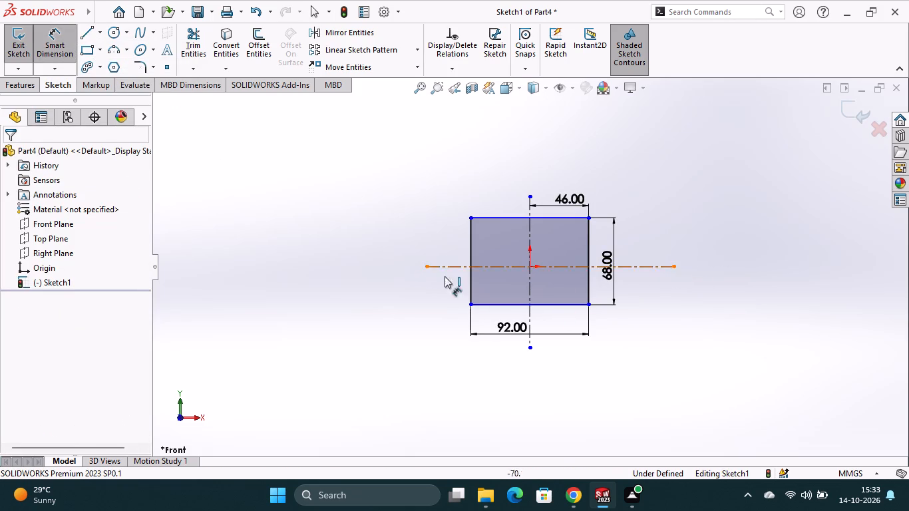
{"action": "left_click", "coordinate": [570, 305]}
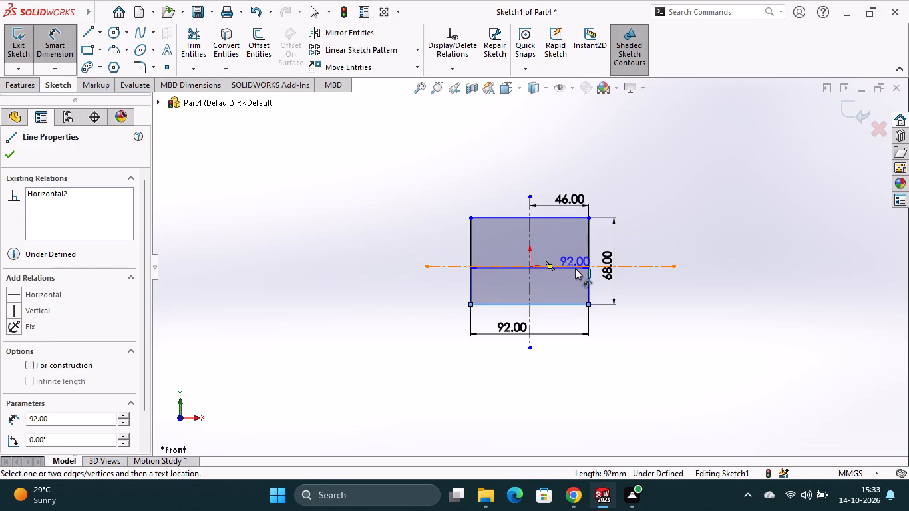
{"action": "left_click", "coordinate": [654, 267]}
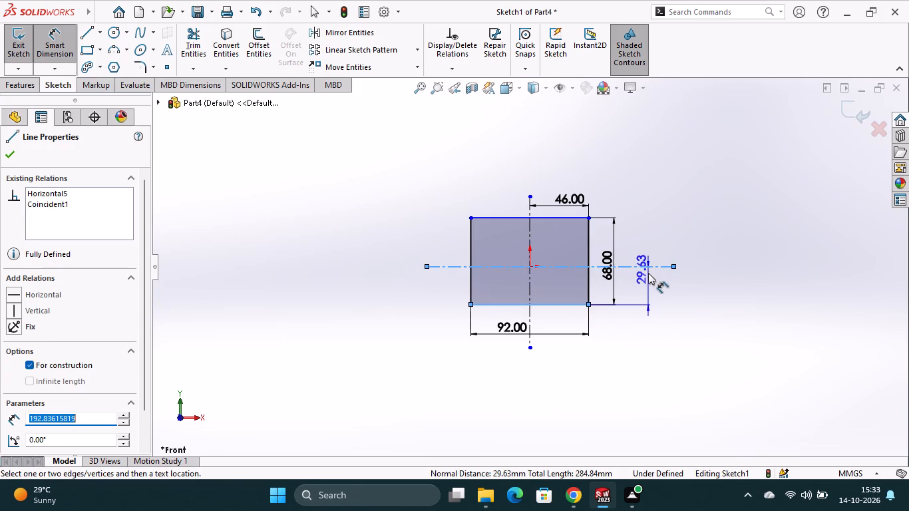
{"action": "left_click", "coordinate": [648, 274]}
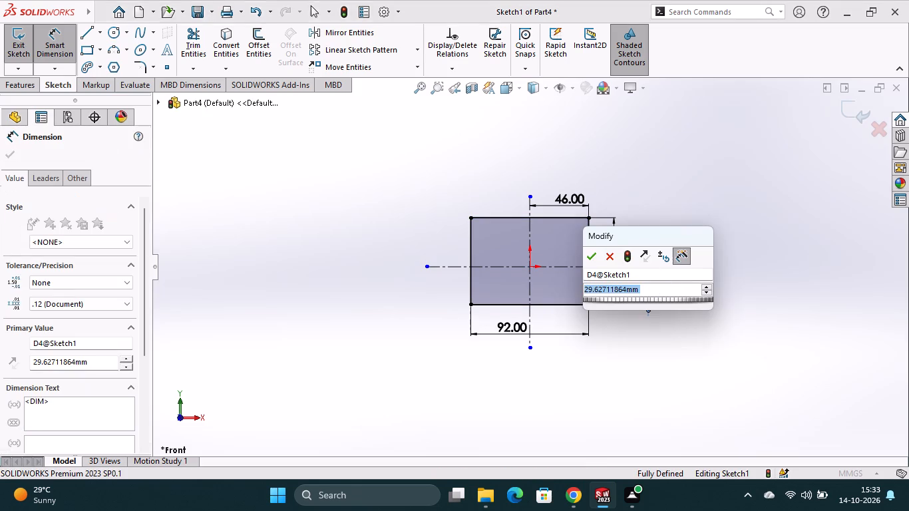
{"action": "type", "text": "34"}
{"action": "key", "text": "Return"}
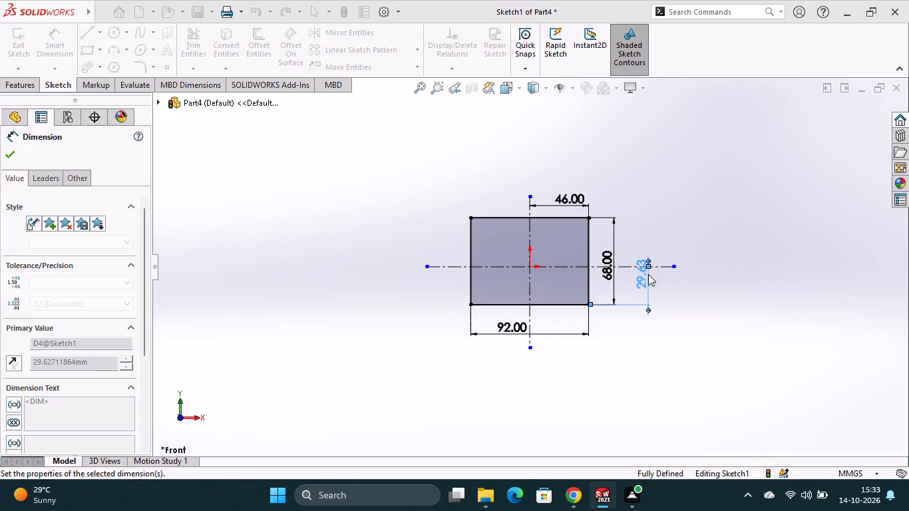
Extrude the rectangle sketch as an 18 mm deep boss using the Mid Plane end condition.
{"action": "left_click", "coordinate": [10, 89]}
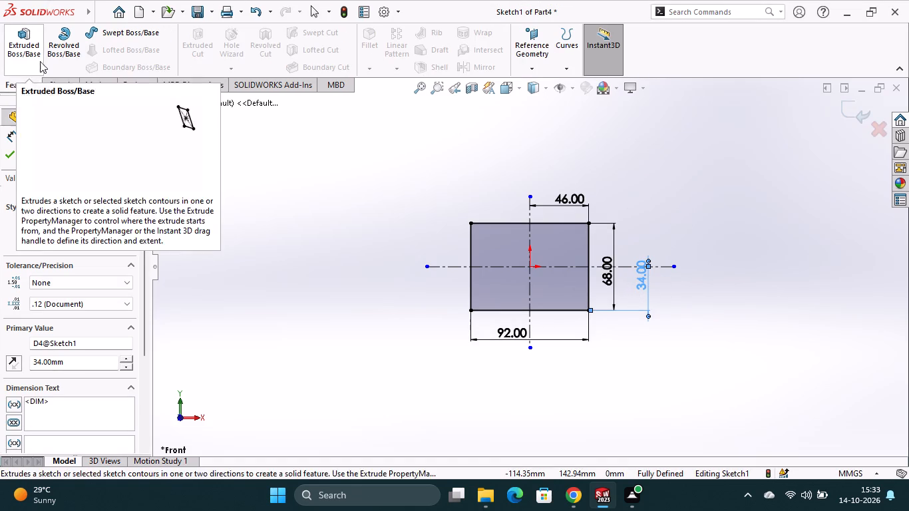
{"action": "left_click", "coordinate": [30, 42]}
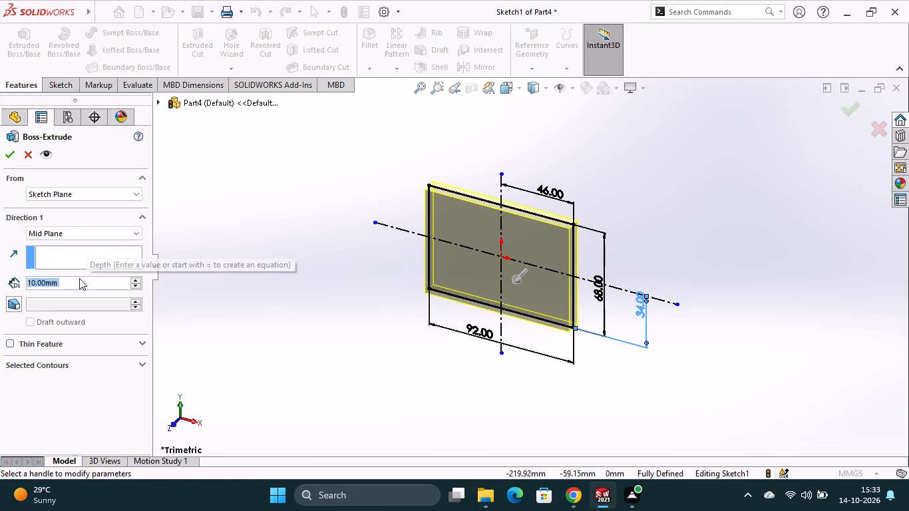
{"action": "type", "text": "18"}
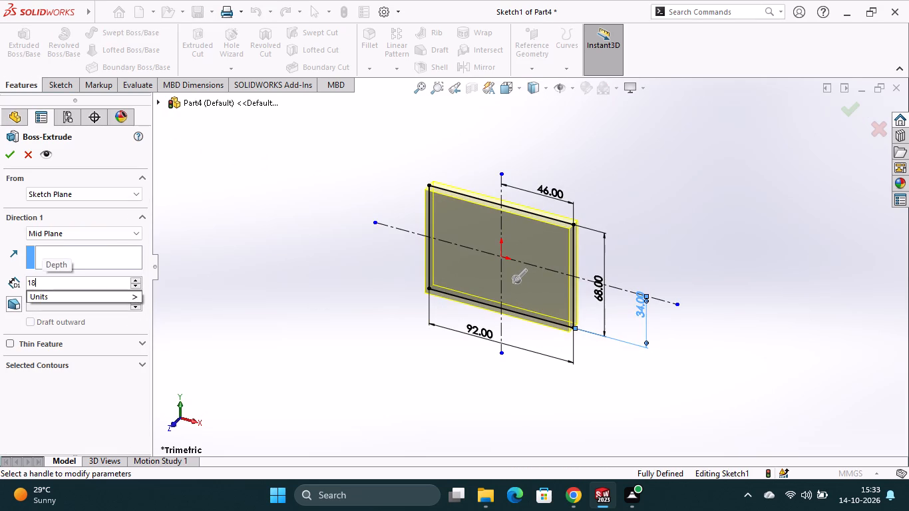
{"action": "key", "text": "Return"}
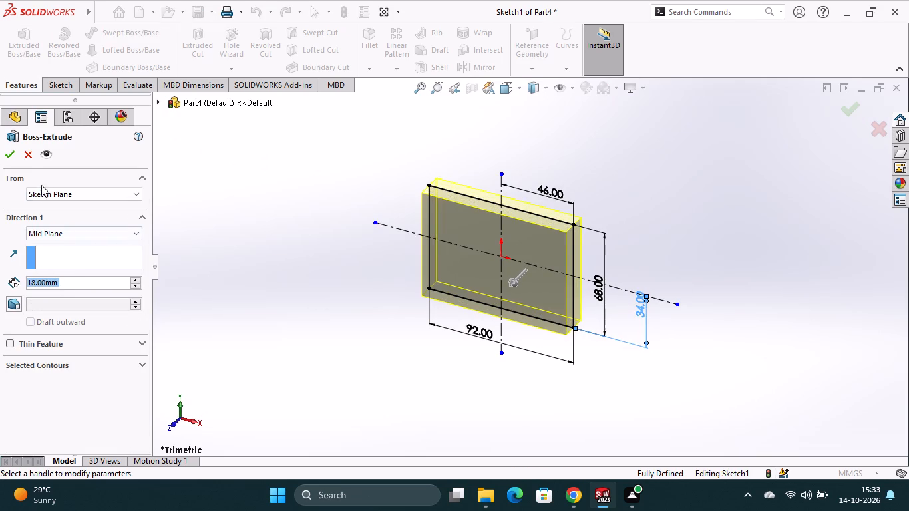
{"action": "left_click", "coordinate": [12, 150]}
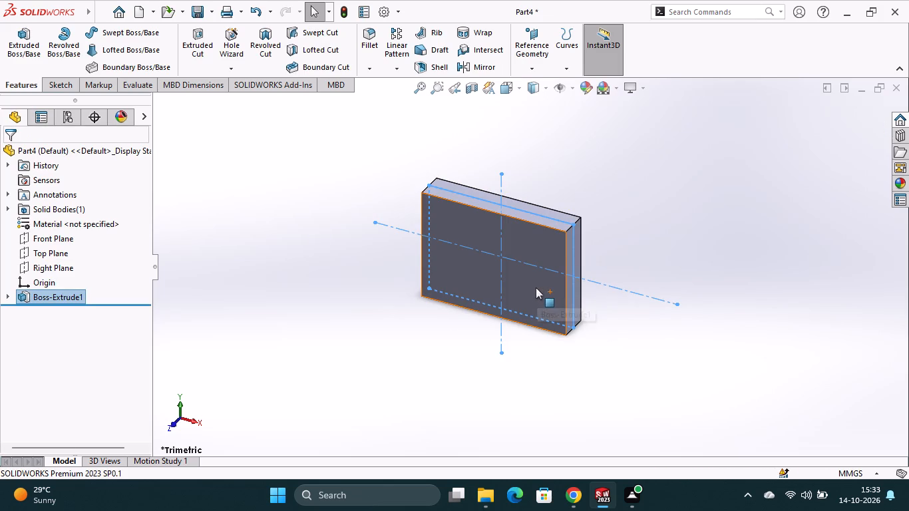
Sketch two circles on the block's front face, level with and either side of the origin, radii about 8.4 mm (left) and 9.7 mm (right).
{"action": "left_click", "coordinate": [544, 253]}
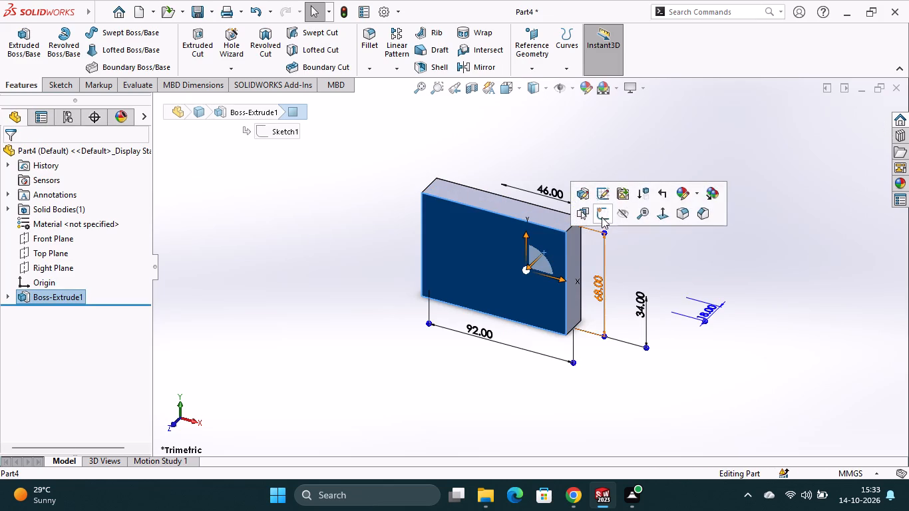
{"action": "left_click", "coordinate": [604, 216]}
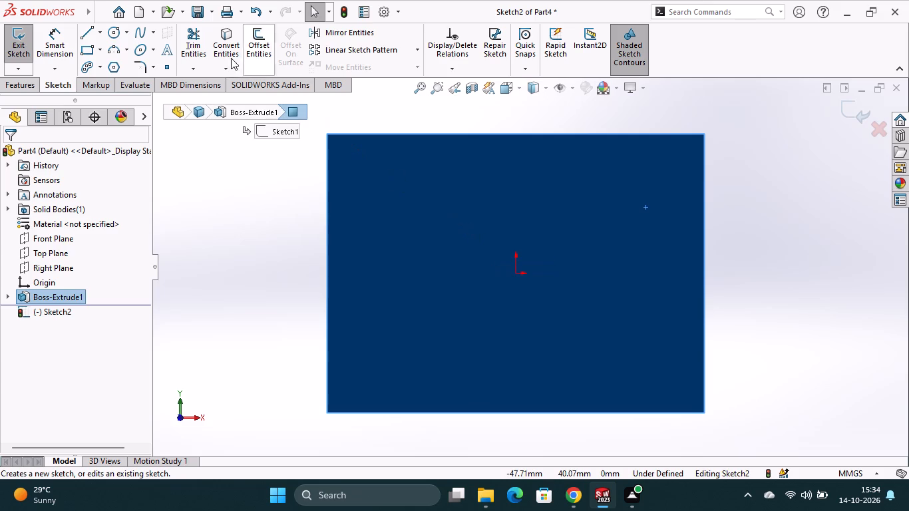
{"action": "left_click", "coordinate": [112, 32]}
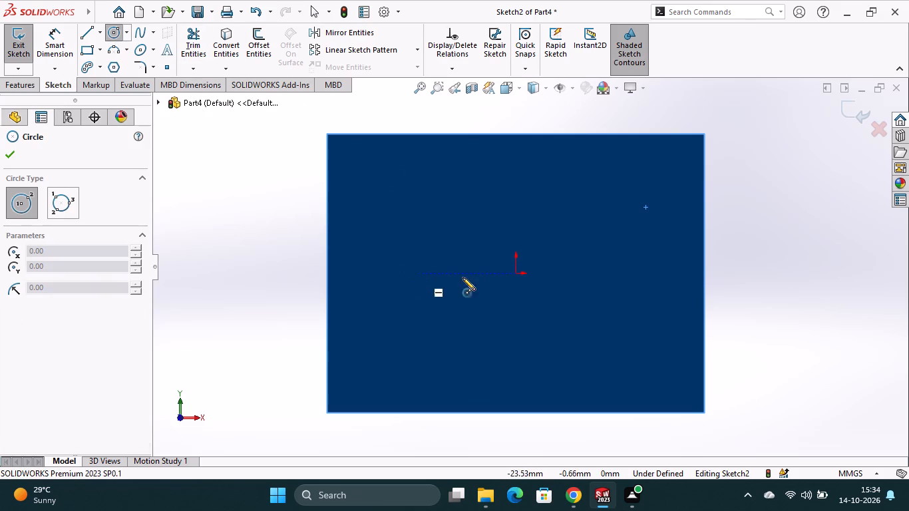
{"action": "left_click", "coordinate": [375, 272]}
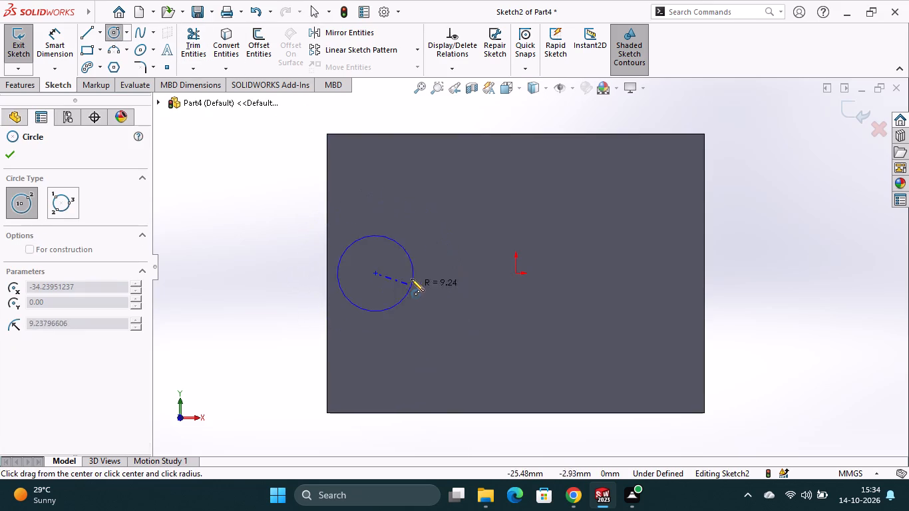
{"action": "left_click", "coordinate": [410, 275]}
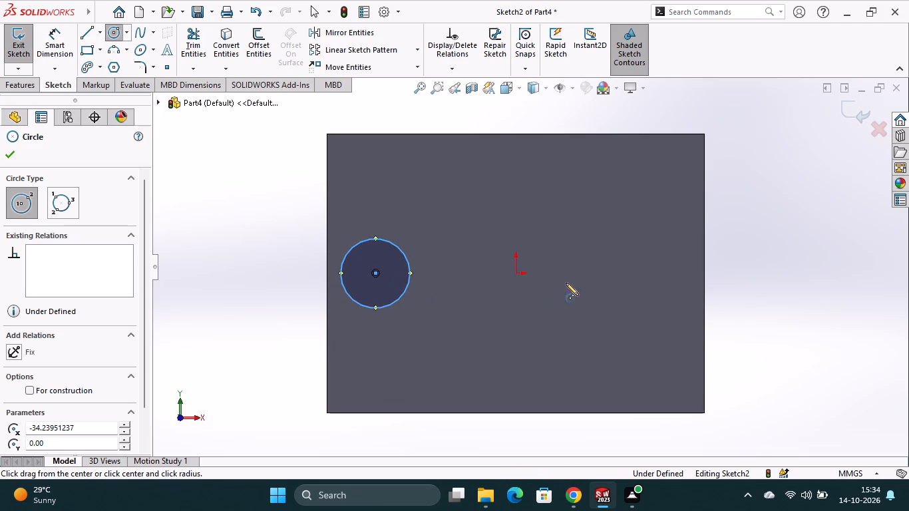
{"action": "left_click", "coordinate": [620, 276]}
{"action": "left_click", "coordinate": [637, 309]}
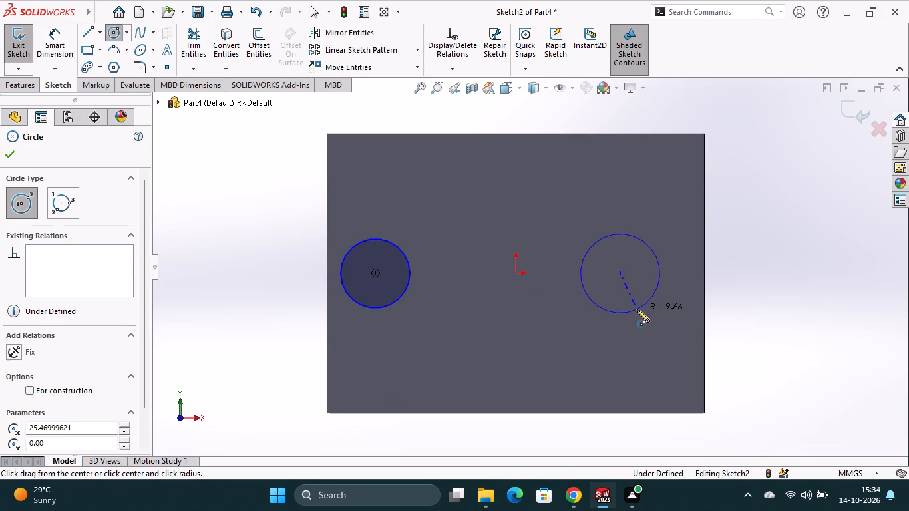
{"action": "key", "text": "Escape"}
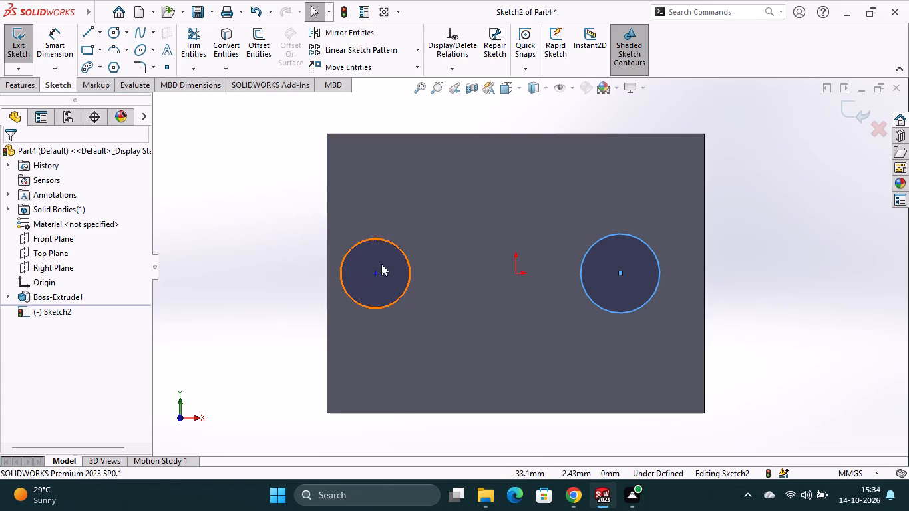
Add an Equal relation between the two circles.
{"action": "left_click", "coordinate": [399, 247], "text": "ctrl"}
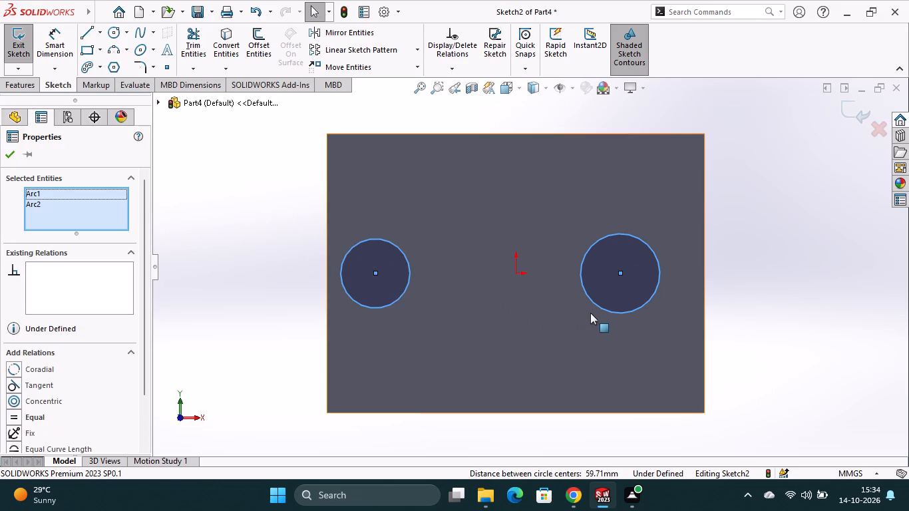
{"action": "left_click", "coordinate": [597, 306], "text": "ctrl"}
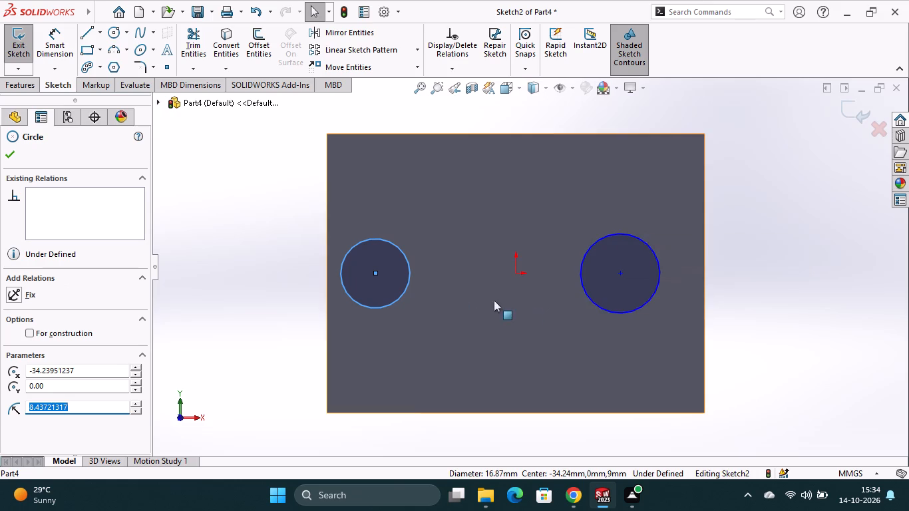
{"action": "left_click", "coordinate": [592, 304], "text": "ctrl"}
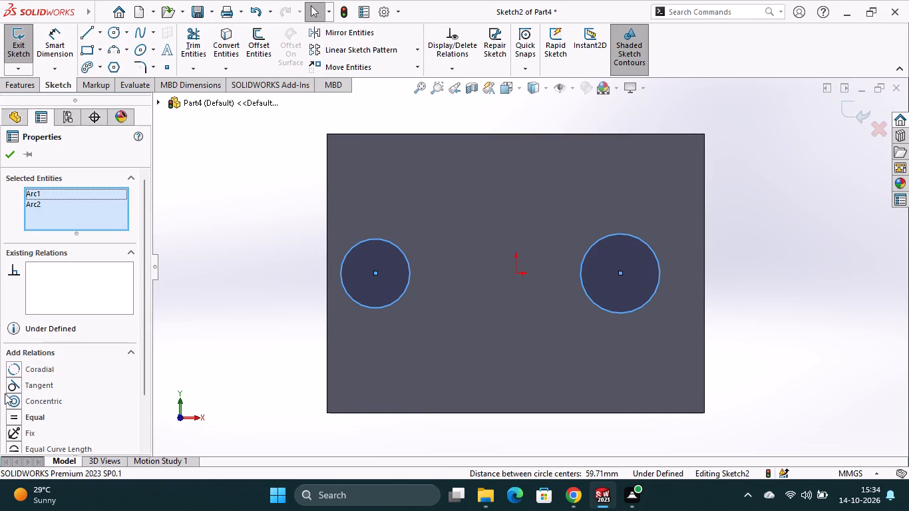
{"action": "left_click", "coordinate": [15, 415]}
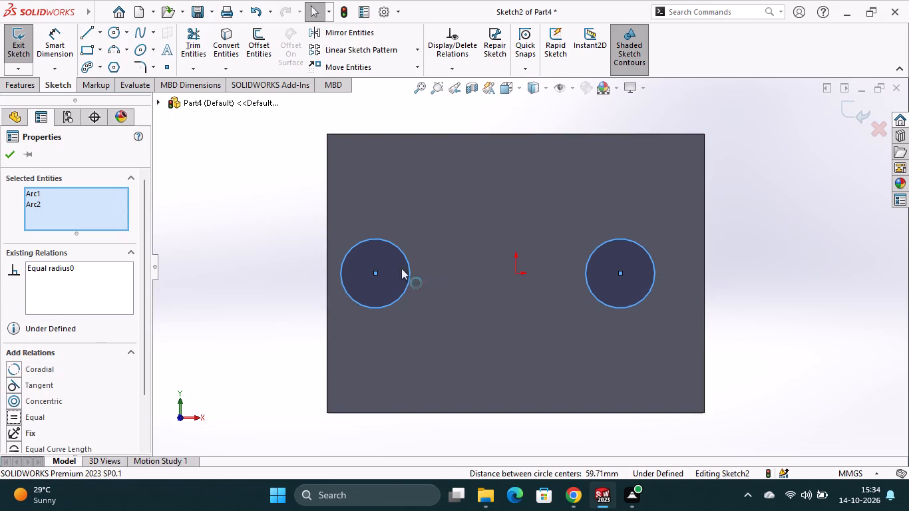
Add a Horizontal relation between the centre points of the two circles.
{"action": "left_click", "coordinate": [375, 273]}
{"action": "left_click", "coordinate": [620, 273], "text": "ctrl"}
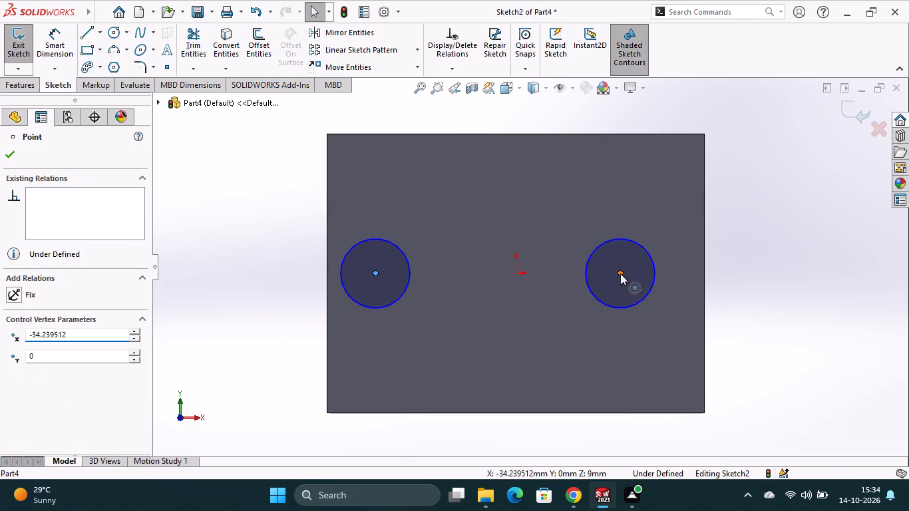
{"action": "left_click", "coordinate": [13, 371]}
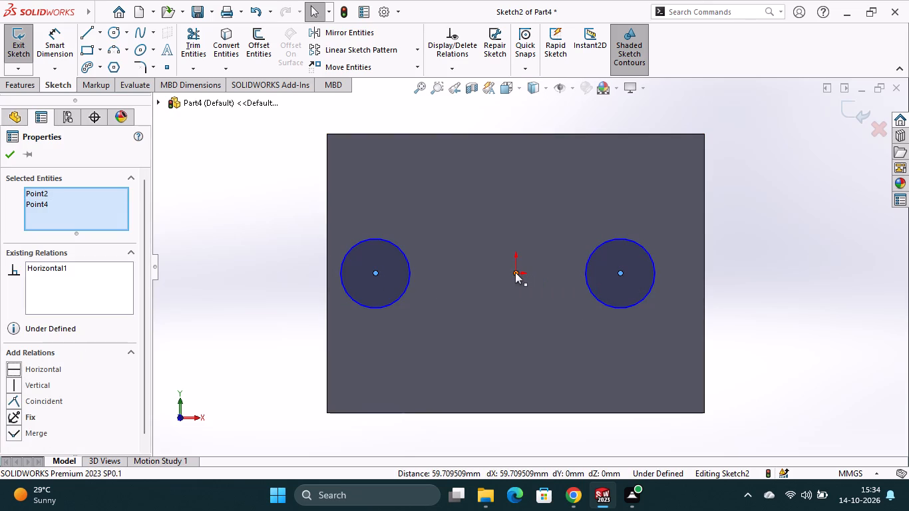
{"action": "left_click", "coordinate": [471, 244]}
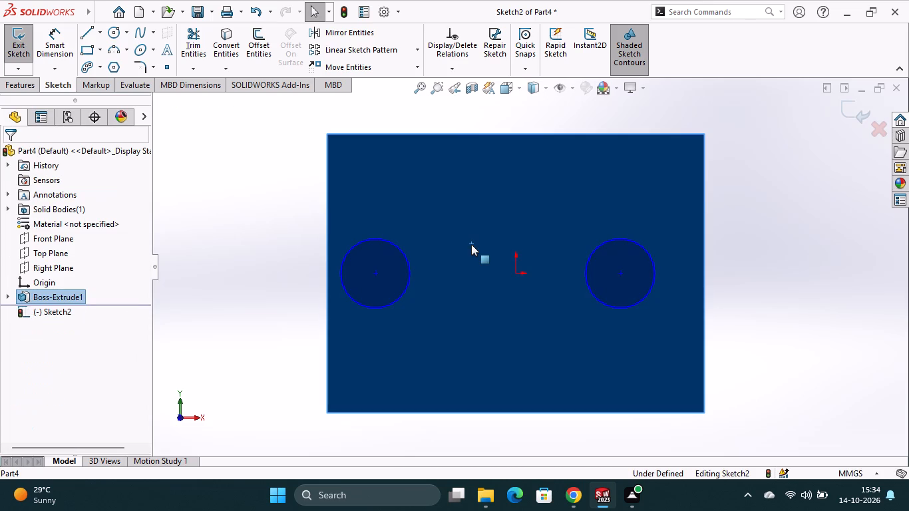
{"action": "key", "text": "Escape"}
Dimension the left circle's centre 20 mm from the block's left edge.
{"action": "left_click", "coordinate": [54, 37]}
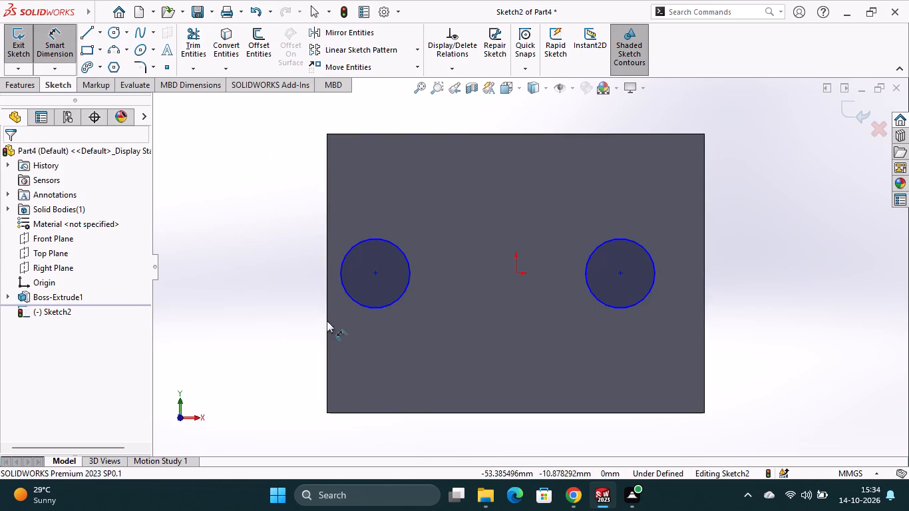
{"action": "left_click", "coordinate": [377, 274]}
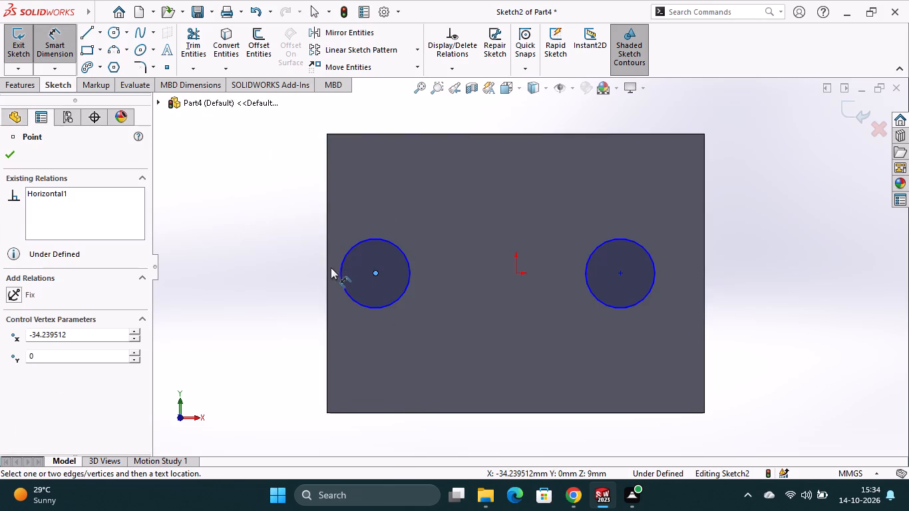
{"action": "left_click", "coordinate": [328, 271]}
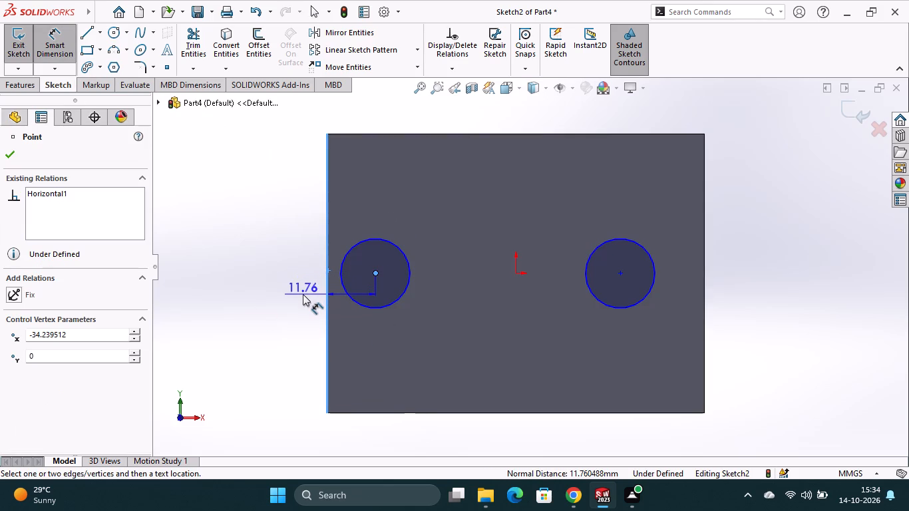
{"action": "left_click", "coordinate": [303, 294]}
{"action": "type", "text": "20"}
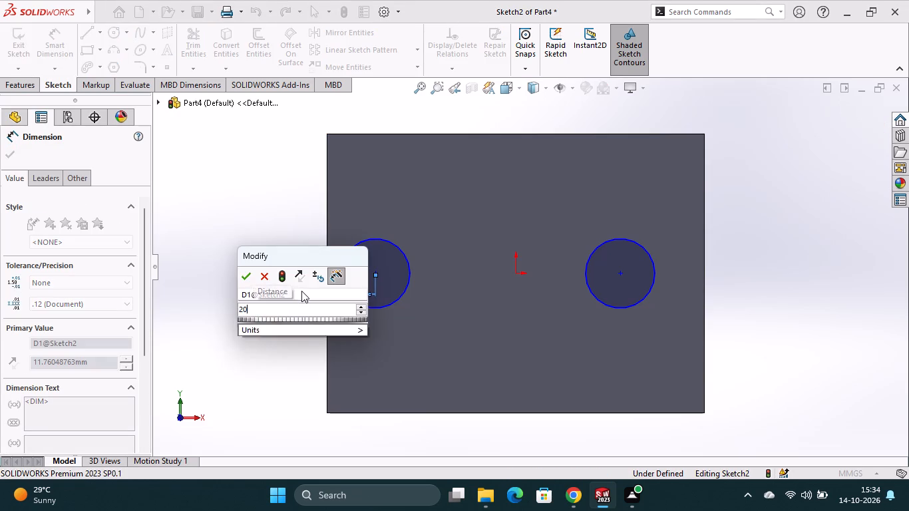
{"action": "key", "text": "Return"}
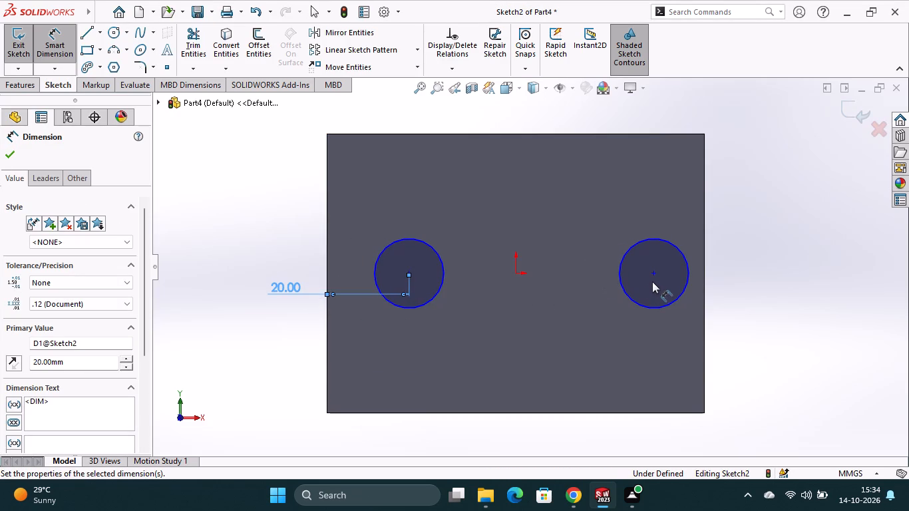
Dimension the right circle's centre 20 mm from the block's right edge.
{"action": "left_click", "coordinate": [654, 275]}
{"action": "left_click", "coordinate": [705, 282]}
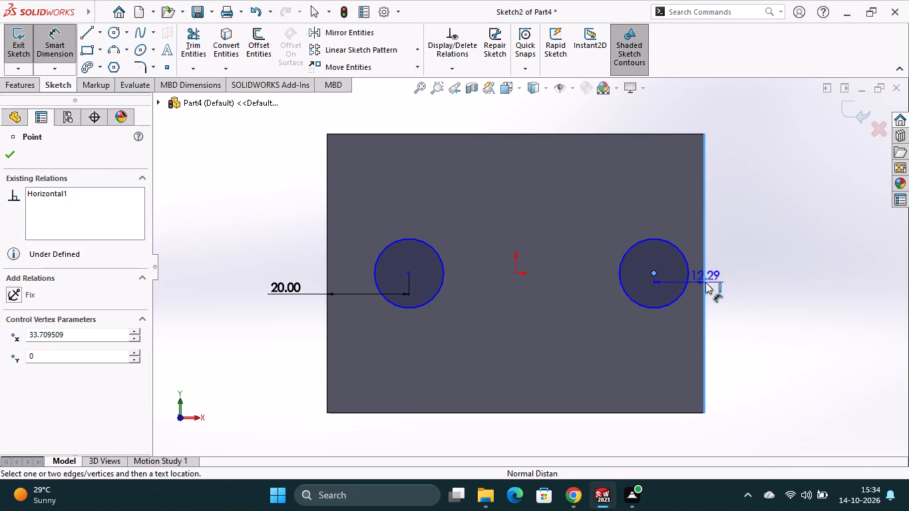
{"action": "left_click", "coordinate": [743, 283]}
{"action": "type", "text": "20"}
{"action": "key", "text": "Return"}
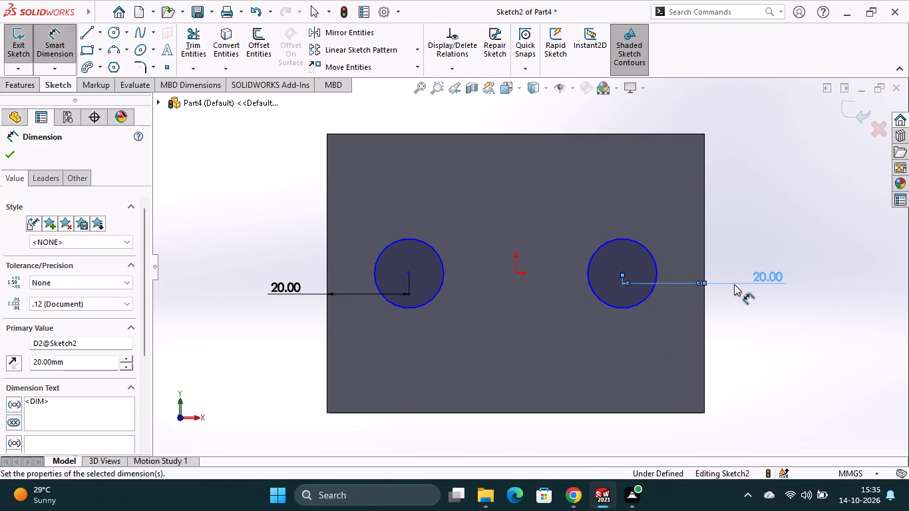
Dimension the right circle's diameter as 16 mm.
{"action": "left_click", "coordinate": [639, 242]}
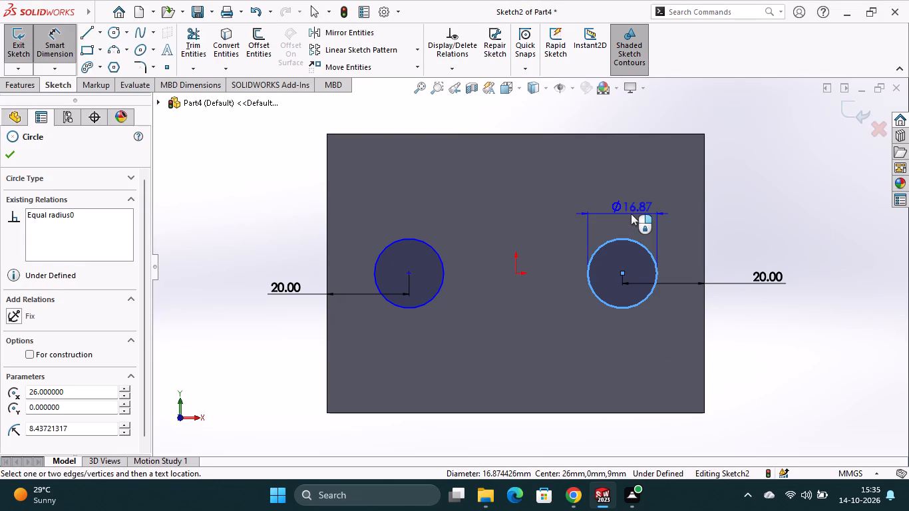
{"action": "left_click", "coordinate": [631, 214]}
{"action": "type", "text": "16"}
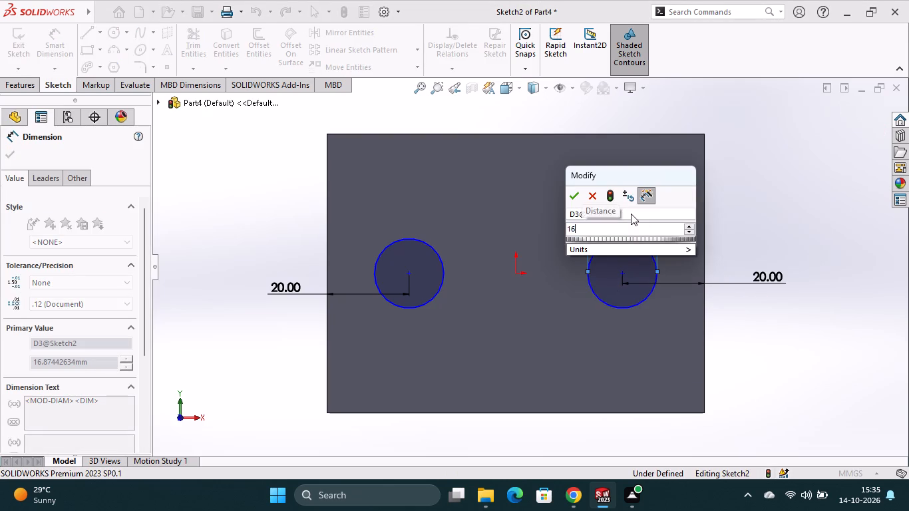
{"action": "key", "text": "Return"}
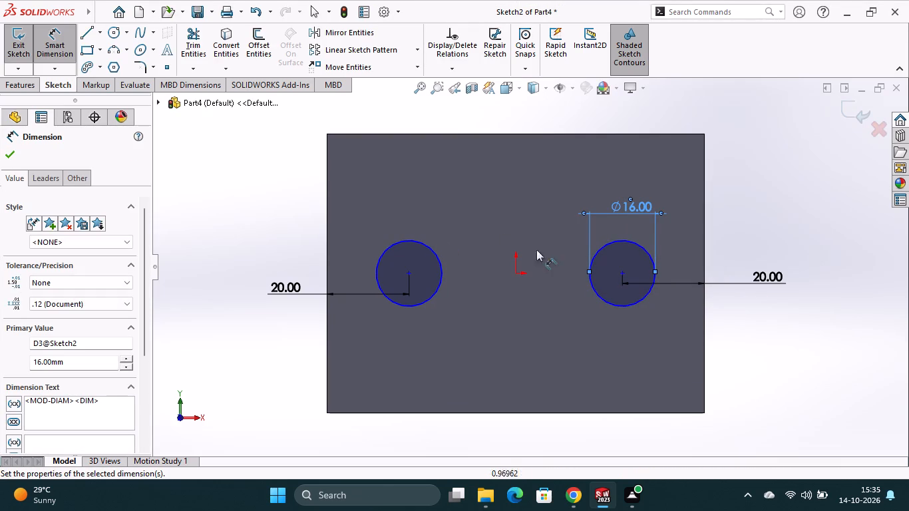
Dimension the right circle's centre 28 mm above the block's bottom edge and leave the dimension command.
{"action": "left_click", "coordinate": [614, 414]}
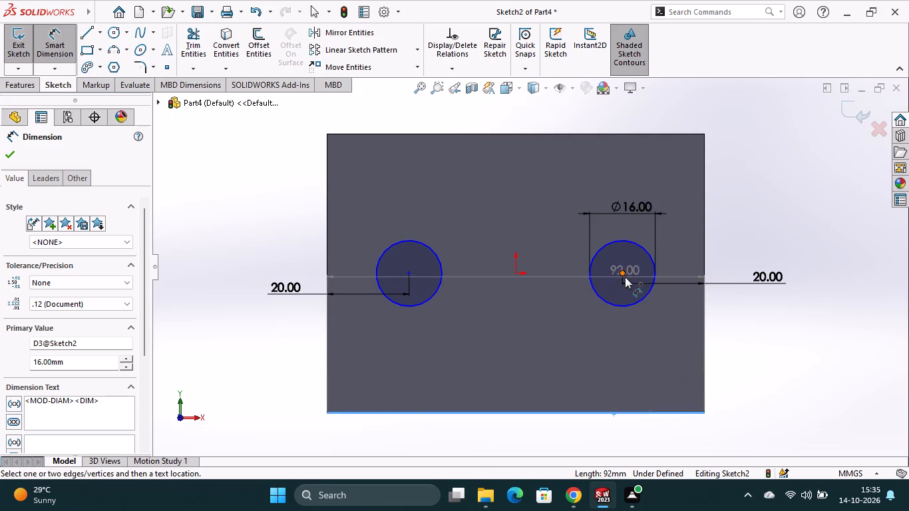
{"action": "left_click", "coordinate": [621, 273]}
{"action": "left_click", "coordinate": [730, 335]}
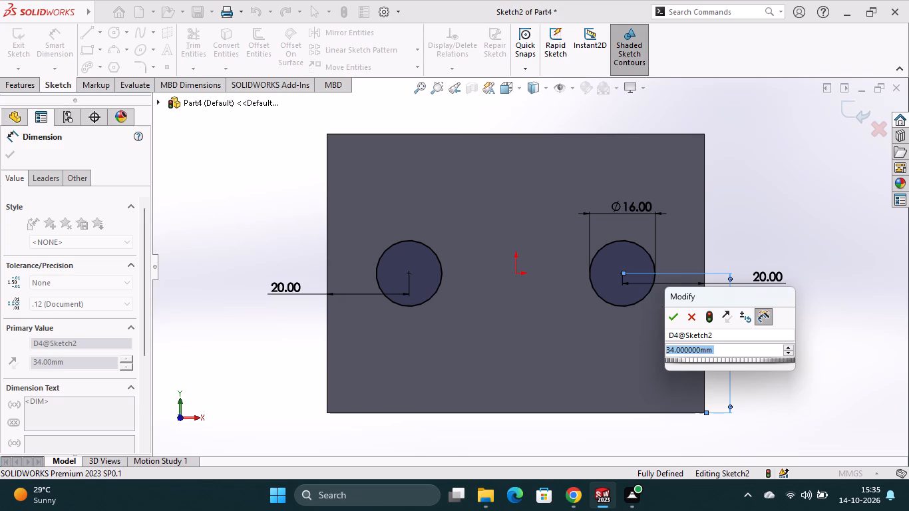
{"action": "type", "text": "28"}
{"action": "key", "text": "Return"}
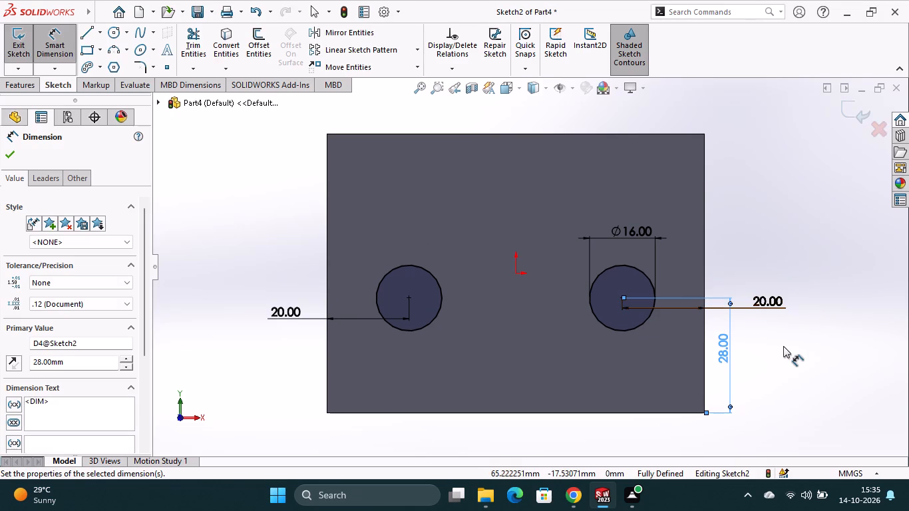
{"action": "key", "text": "Escape"}
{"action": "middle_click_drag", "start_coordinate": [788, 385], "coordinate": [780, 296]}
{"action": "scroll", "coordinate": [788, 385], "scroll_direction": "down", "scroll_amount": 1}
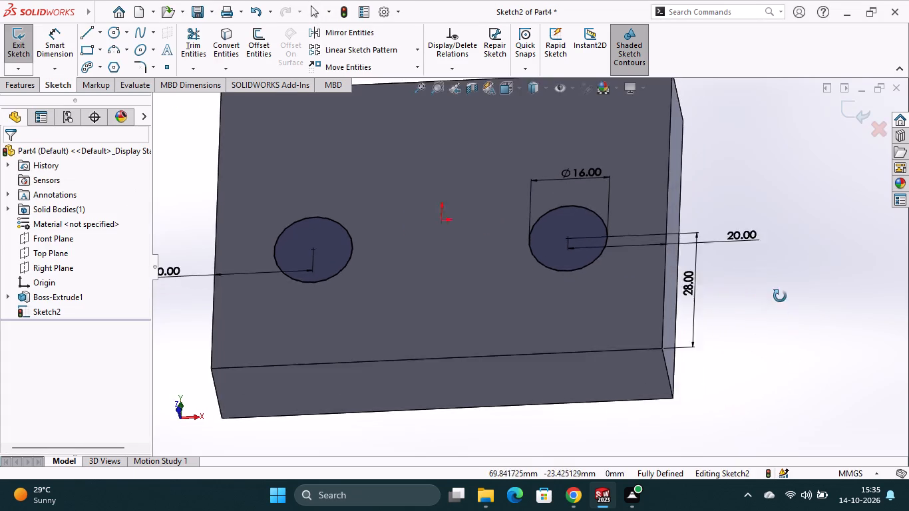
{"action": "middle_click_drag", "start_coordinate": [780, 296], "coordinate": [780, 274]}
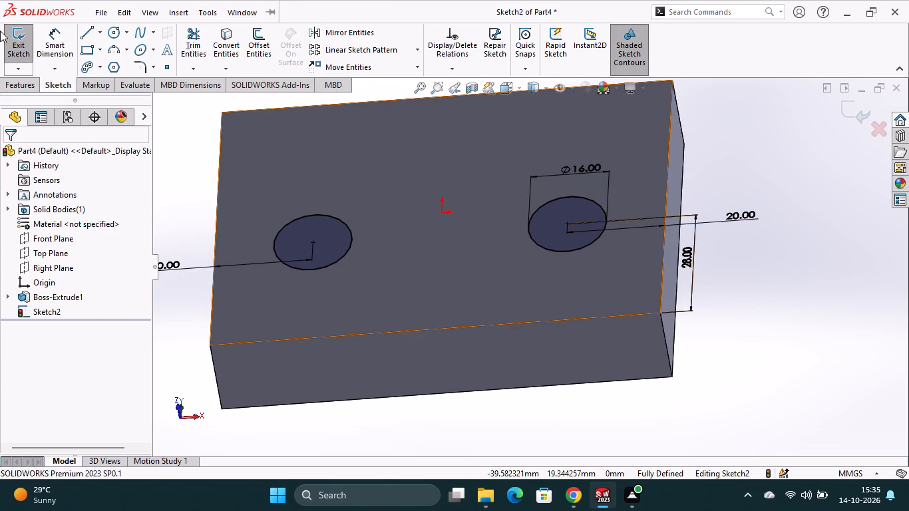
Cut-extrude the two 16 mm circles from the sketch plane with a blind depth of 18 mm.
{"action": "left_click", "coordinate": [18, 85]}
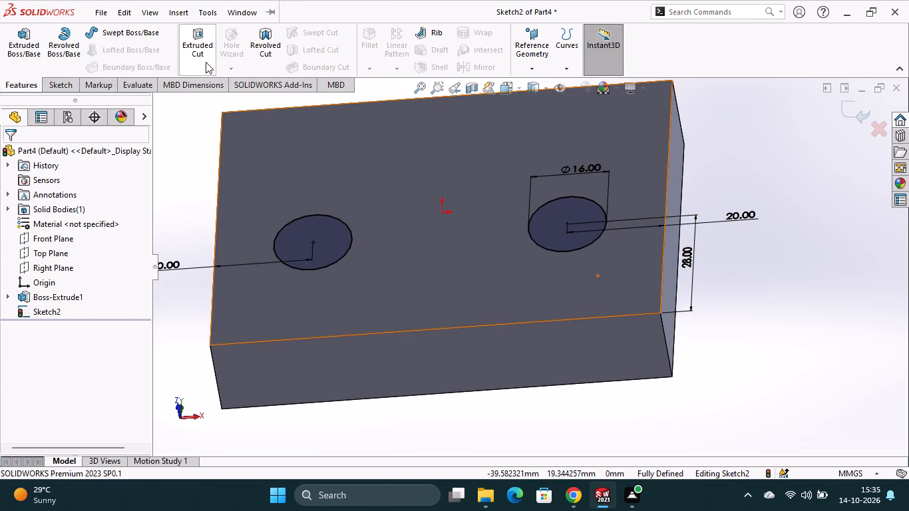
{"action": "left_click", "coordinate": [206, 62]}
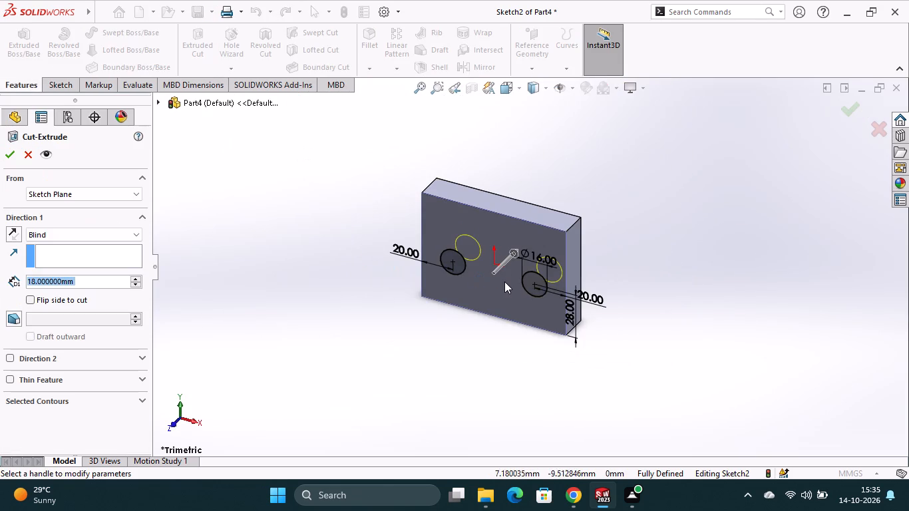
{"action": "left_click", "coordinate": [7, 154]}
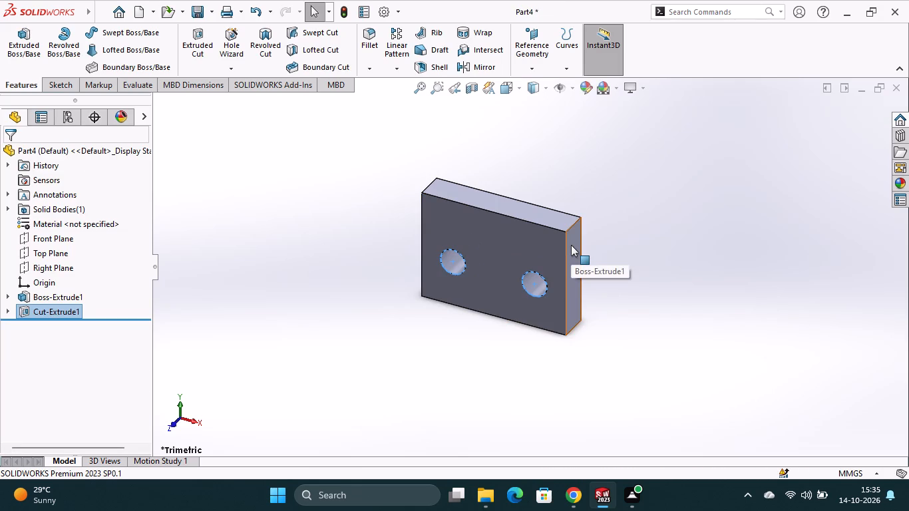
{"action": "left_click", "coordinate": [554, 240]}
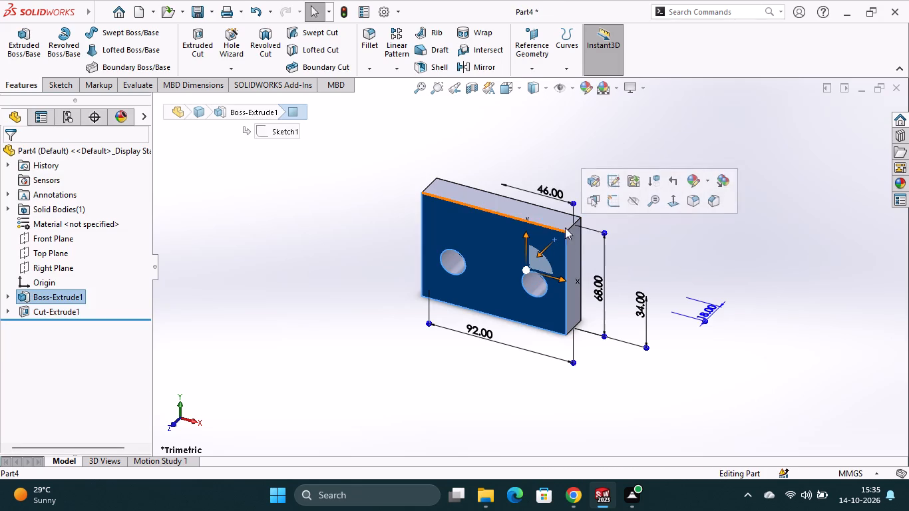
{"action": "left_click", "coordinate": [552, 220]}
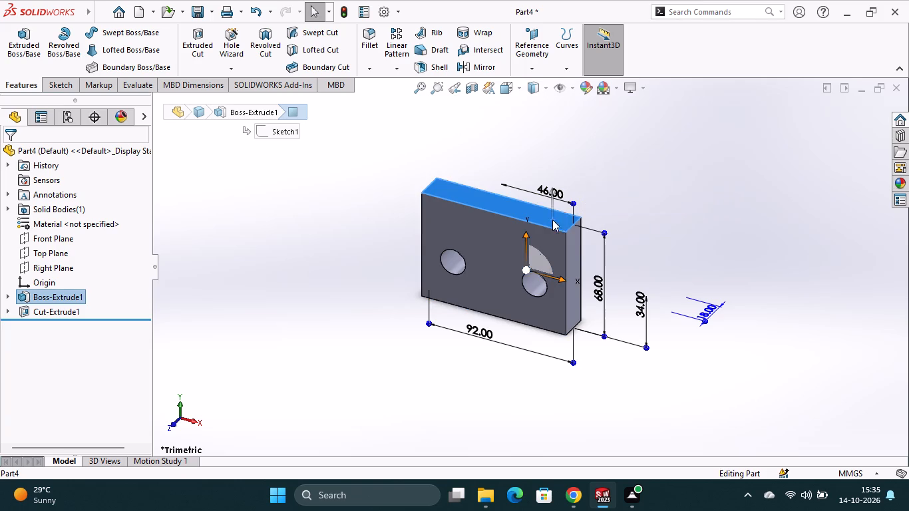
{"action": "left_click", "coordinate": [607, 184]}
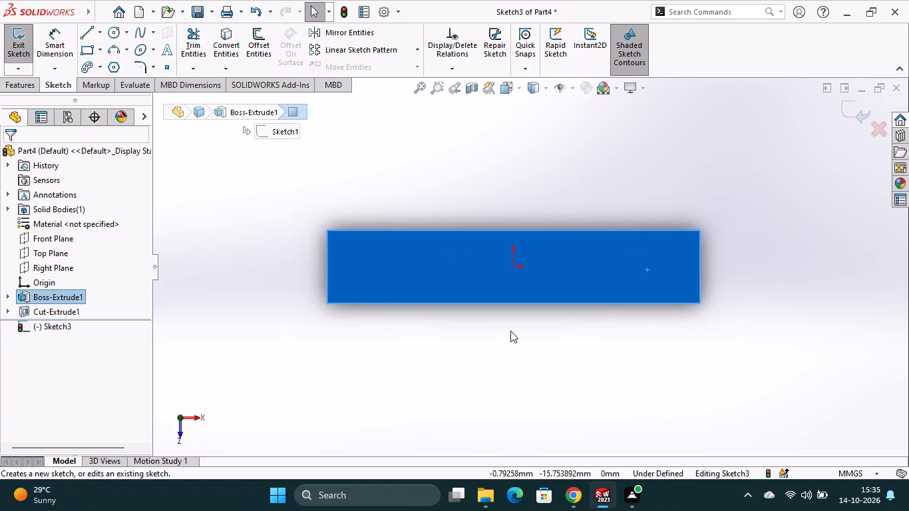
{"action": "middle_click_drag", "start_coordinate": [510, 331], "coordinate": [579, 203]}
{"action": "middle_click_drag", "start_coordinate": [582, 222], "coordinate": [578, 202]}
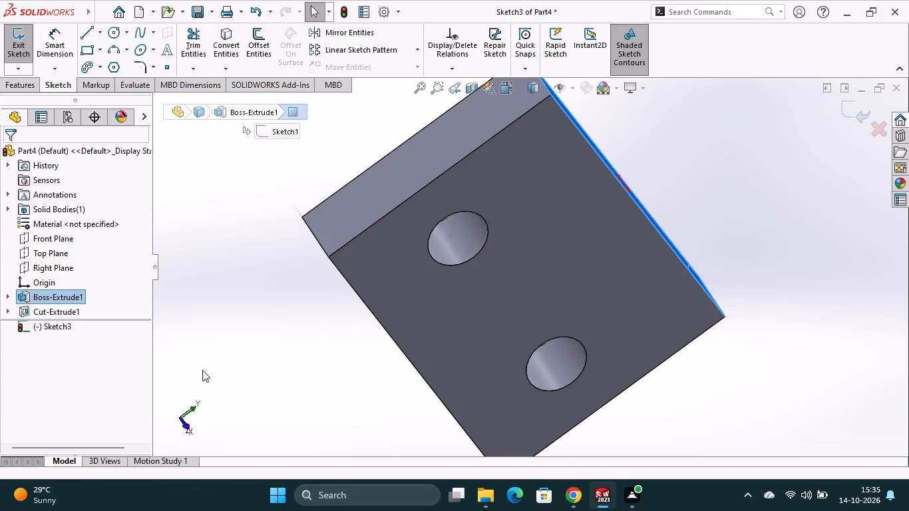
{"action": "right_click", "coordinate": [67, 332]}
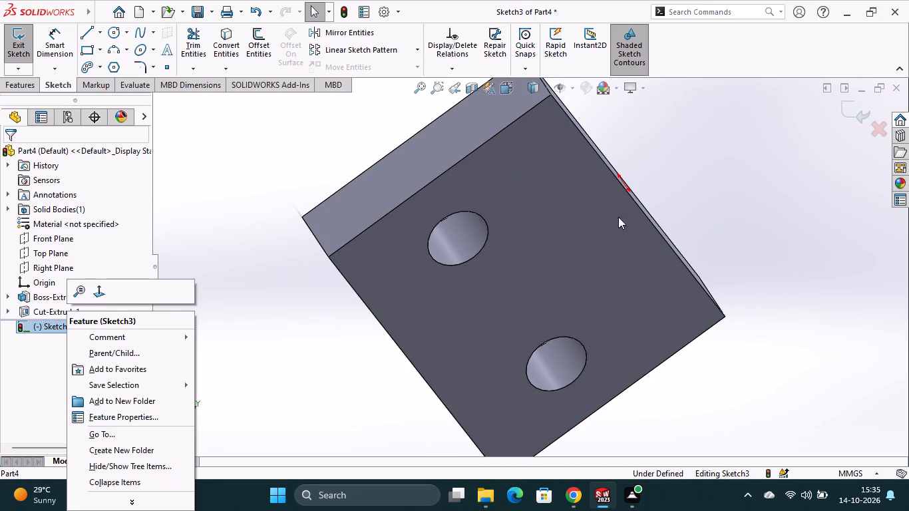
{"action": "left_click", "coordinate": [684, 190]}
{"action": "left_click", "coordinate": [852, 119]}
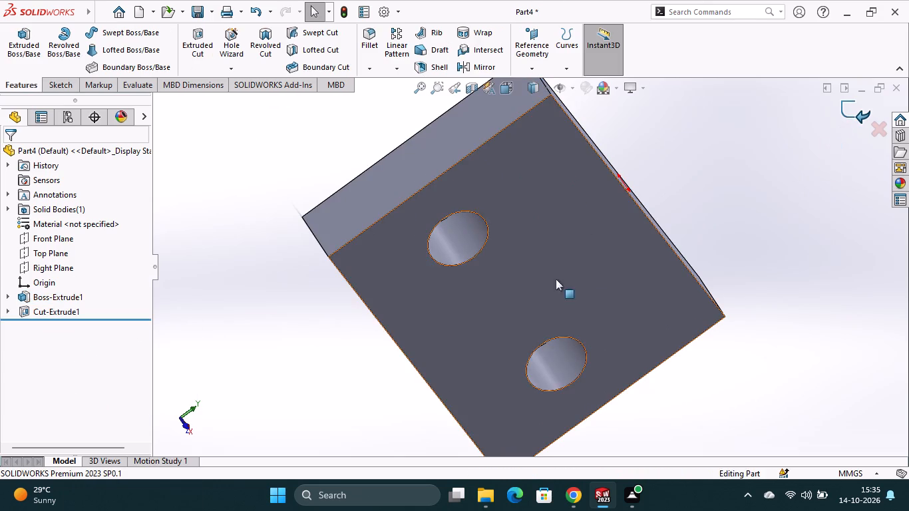
Examine the block and its two holes from the front, right and isometric views.
{"action": "middle_click_drag", "start_coordinate": [717, 194], "coordinate": [620, 279]}
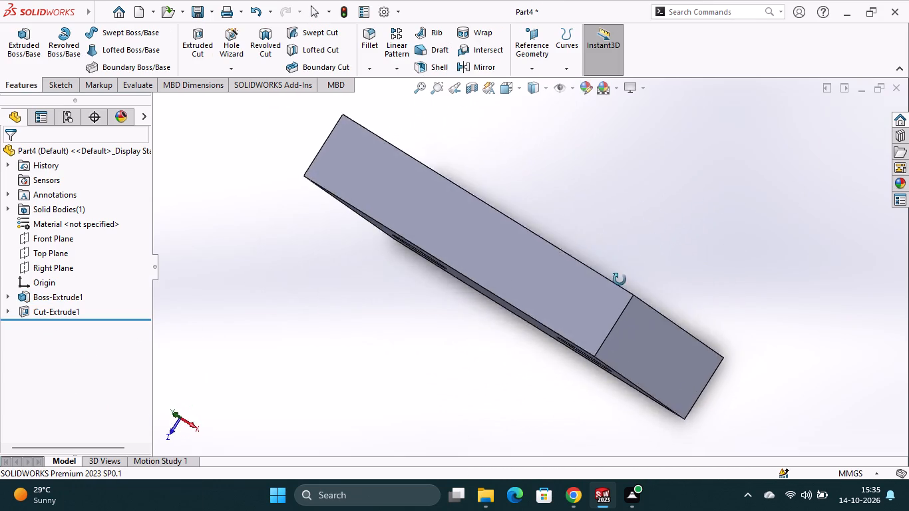
{"action": "middle_click_drag", "start_coordinate": [620, 279], "coordinate": [608, 314]}
{"action": "scroll", "coordinate": [630, 232], "scroll_direction": "up", "scroll_amount": 1}
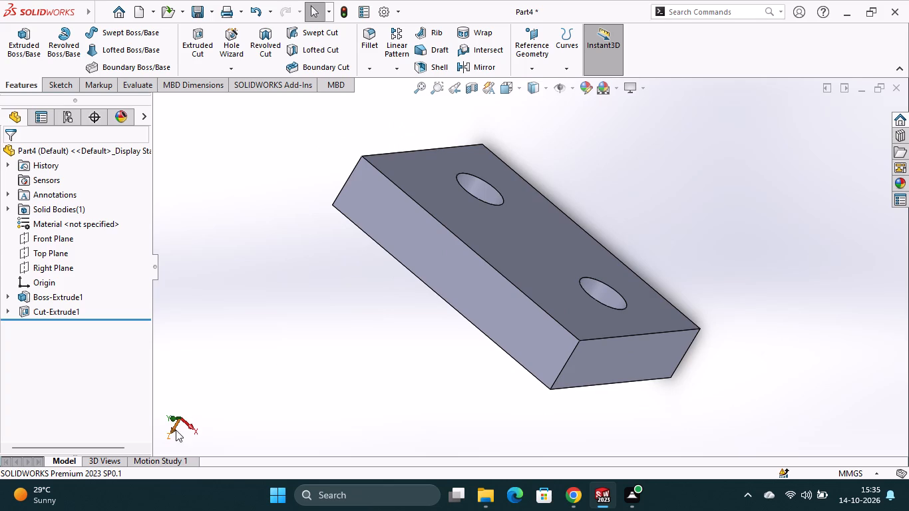
{"action": "left_click", "coordinate": [175, 430]}
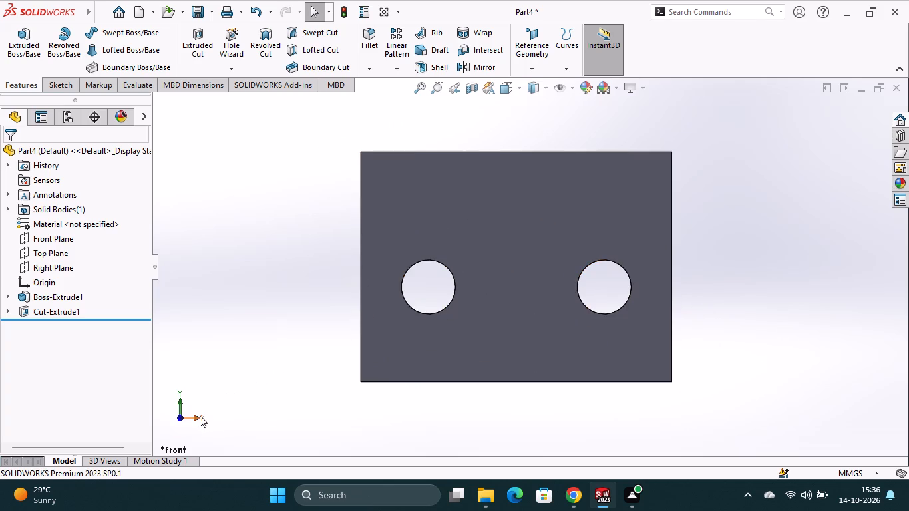
{"action": "left_click", "coordinate": [196, 417]}
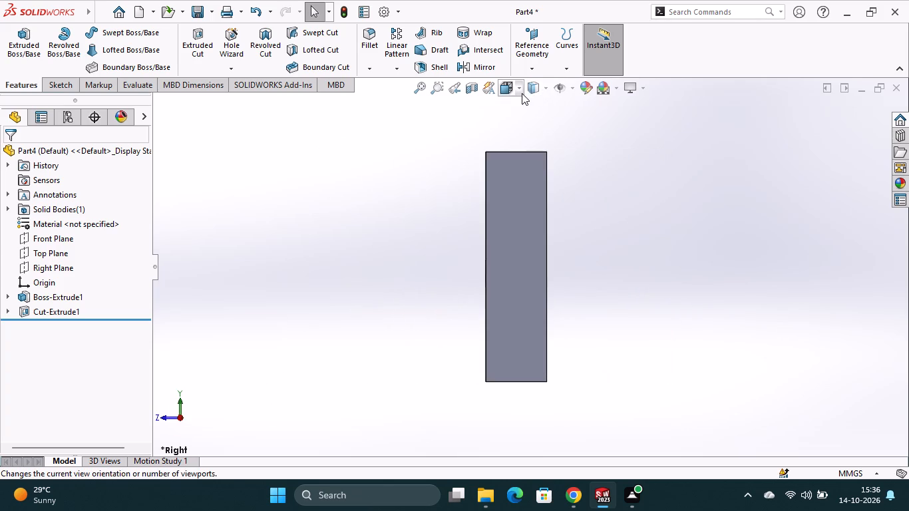
{"action": "left_click", "coordinate": [521, 93]}
{"action": "left_click", "coordinate": [579, 127]}
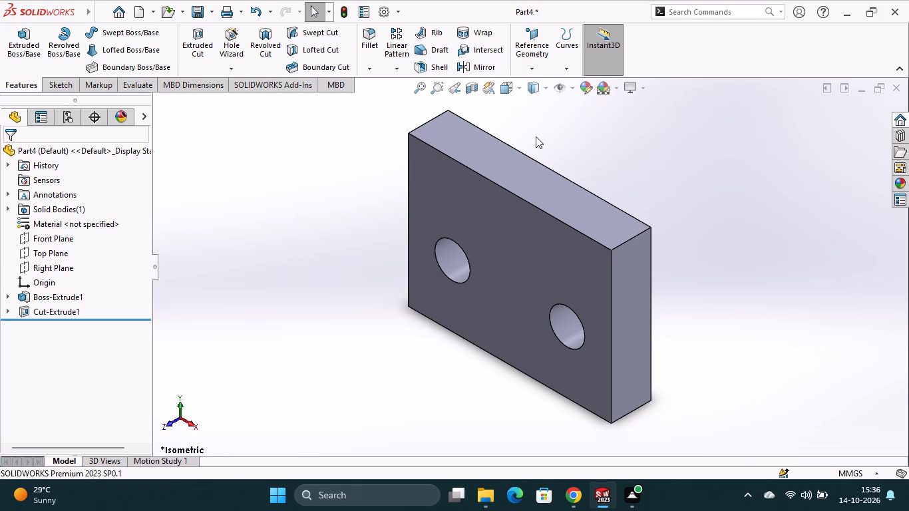
Undo all the modelling work, including the hole cut, circle sketch, block extrusion and base sketch, back to an empty part.
{"action": "key", "text": "ctrl+z"}
{"action": "key", "text": "ctrl+z"}
{"action": "key", "text": "ctrl+z"}
{"action": "key", "text": "ctrl+z"}
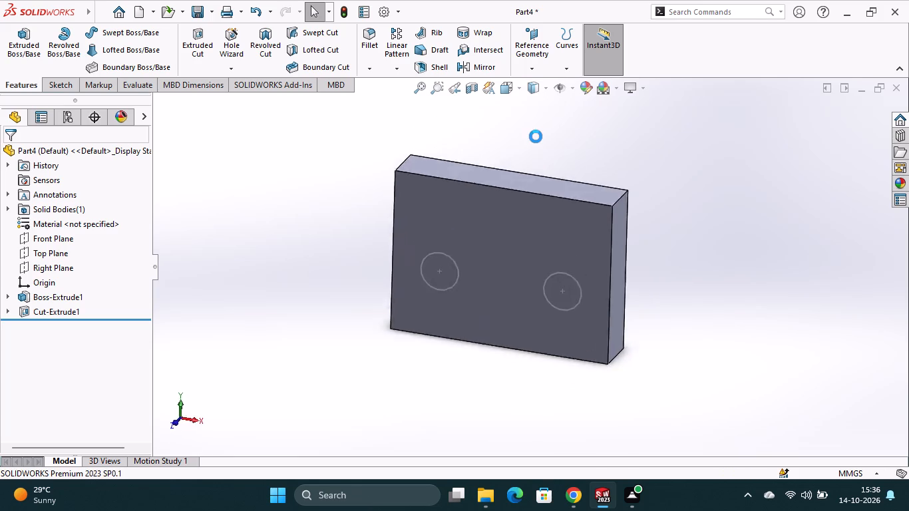
{"action": "key", "text": "ctrl+z"}
{"action": "key", "text": "ctrl+z"}
{"action": "key", "text": "ctrl+z"}
{"action": "key", "text": "ctrl+z"}
{"action": "key", "text": "ctrl+z"}
{"action": "key", "text": "ctrl+z"}
{"action": "key", "text": "ctrl+z"}
{"action": "key", "text": "ctrl+z"}
{"action": "key", "text": "ctrl+z"}
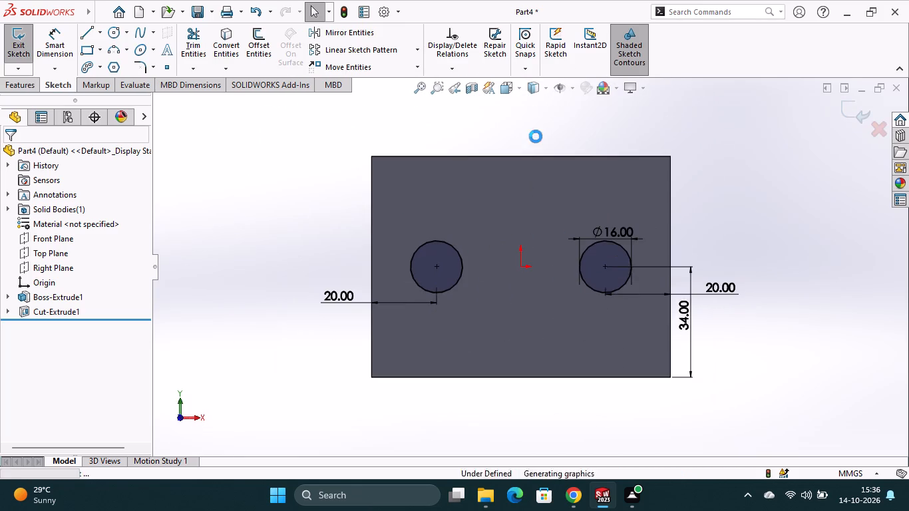
{"action": "key", "text": "ctrl+z"}
{"action": "key", "text": "ctrl+z"}
{"action": "key", "text": "ctrl+z"}
{"action": "key", "text": "ctrl+z"}
{"action": "key", "text": "ctrl+z"}
{"action": "key", "text": "ctrl+z"}
{"action": "key", "text": "ctrl+z"}
{"action": "key", "text": "ctrl+z"}
{"action": "key", "text": "ctrl+z"}
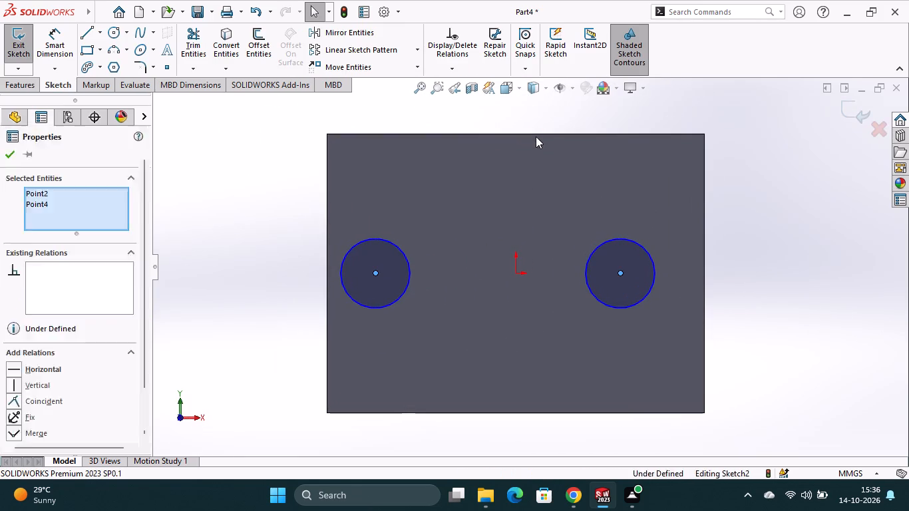
{"action": "key", "text": "ctrl+z"}
{"action": "key", "text": "ctrl+z"}
{"action": "key", "text": "ctrl+z"}
{"action": "key", "text": "ctrl+z"}
{"action": "key", "text": "ctrl+z"}
{"action": "key", "text": "ctrl+z"}
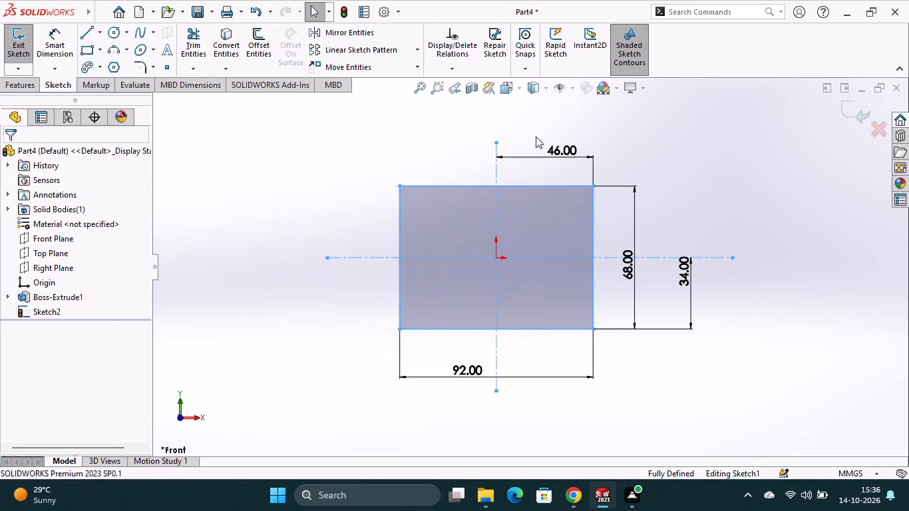
{"action": "key", "text": "ctrl+z"}
{"action": "key", "text": "ctrl+z"}
{"action": "key", "text": "ctrl+z"}
{"action": "key", "text": "ctrl+z"}
{"action": "key", "text": "ctrl+z"}
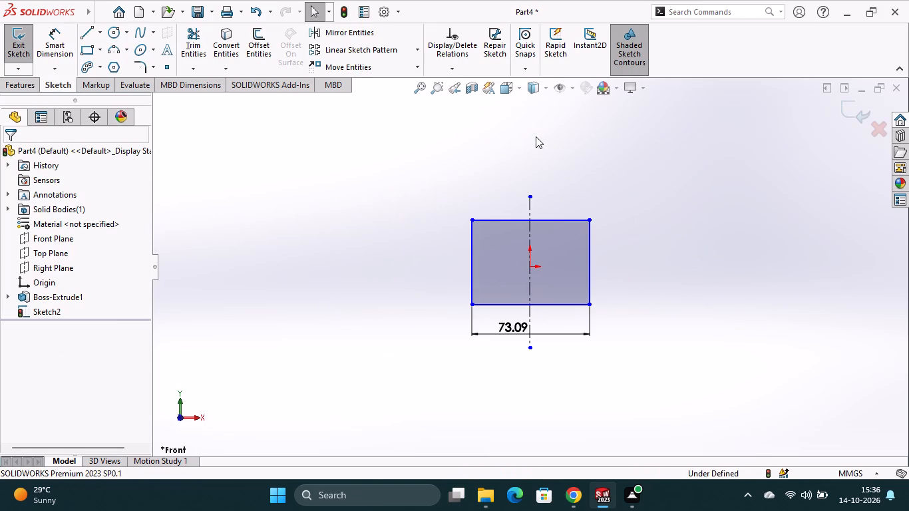
{"action": "key", "text": "ctrl+z"}
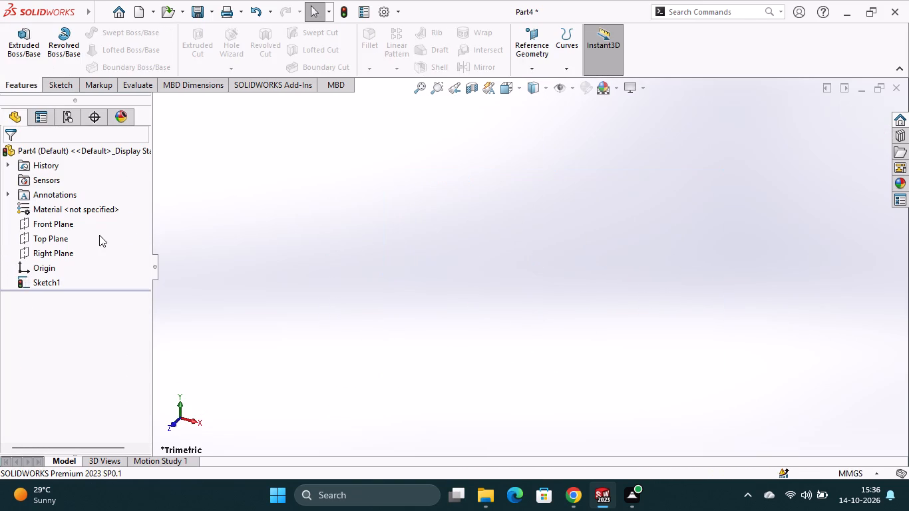
Start a sketch on the Top Plane and draw a vertical centerline through the origin.
{"action": "left_click", "coordinate": [57, 240]}
{"action": "left_click", "coordinate": [68, 225]}
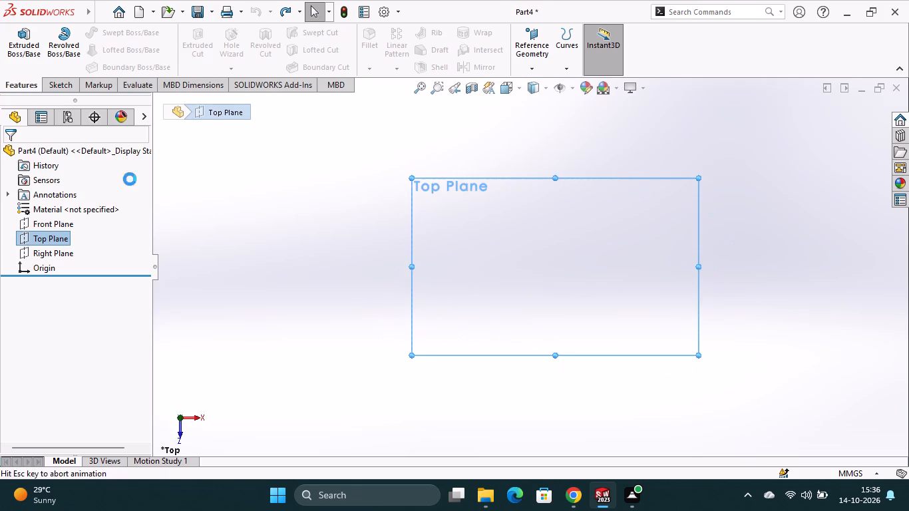
{"action": "left_click", "coordinate": [104, 33]}
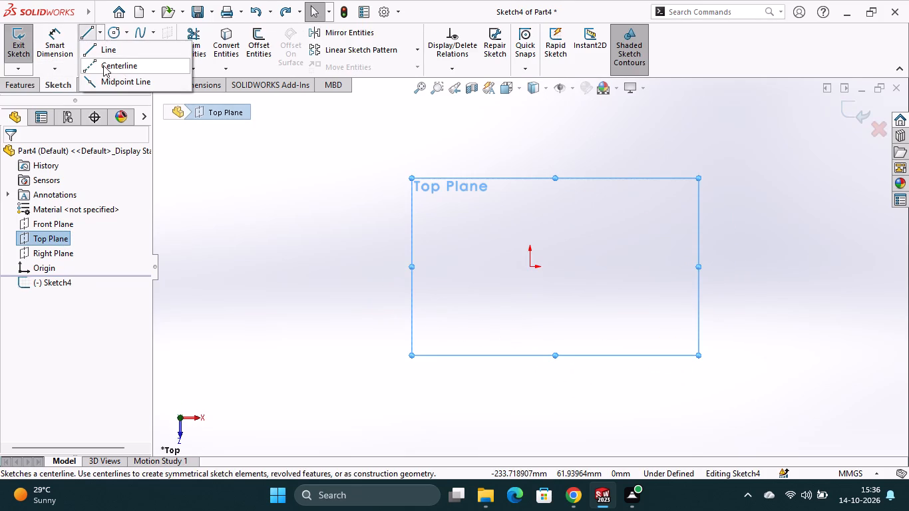
{"action": "left_click", "coordinate": [103, 65]}
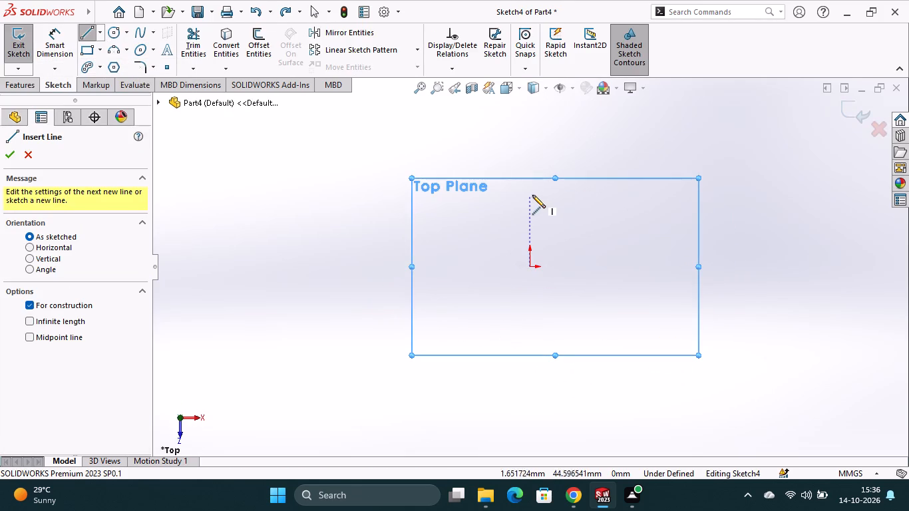
{"action": "left_click", "coordinate": [532, 195]}
{"action": "left_click", "coordinate": [529, 339]}
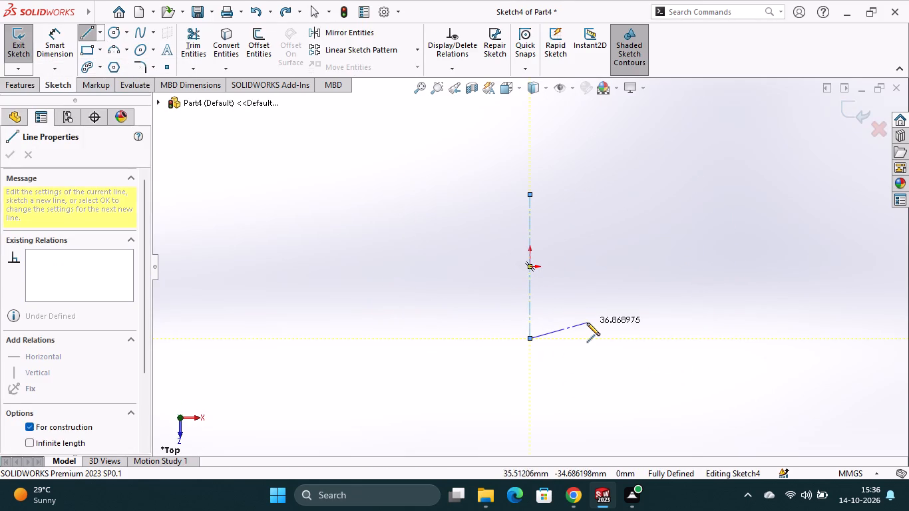
{"action": "key", "text": "Escape"}
{"action": "key", "text": "Escape"}
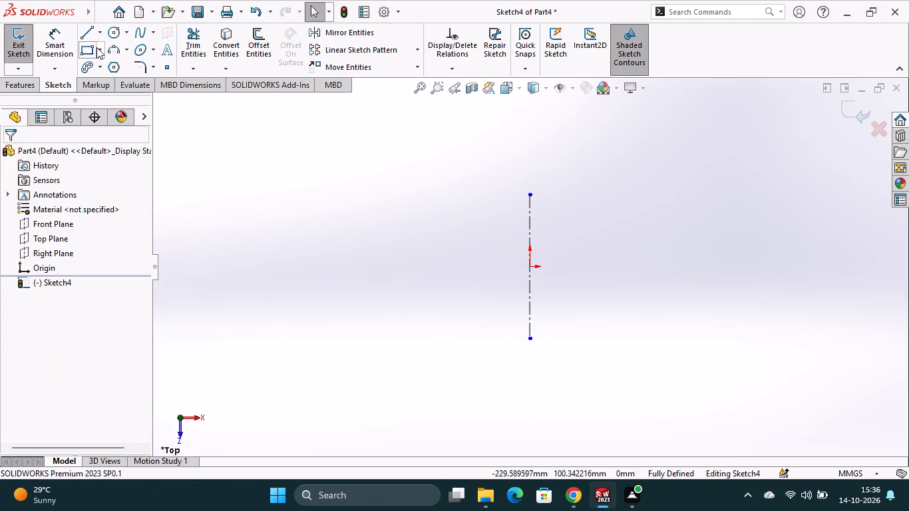
Draw a horizontal solid line about 159 mm long through the origin, crossing the centerline.
{"action": "left_click", "coordinate": [84, 33]}
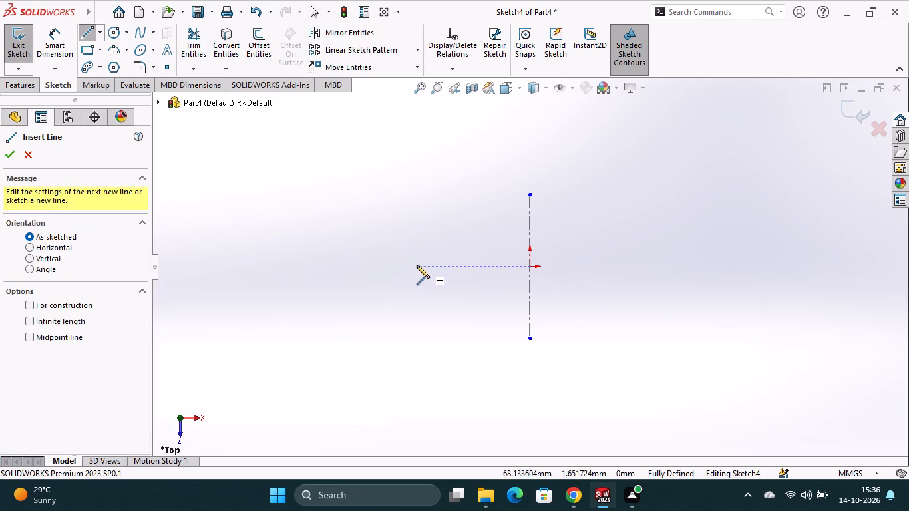
{"action": "left_click", "coordinate": [412, 265]}
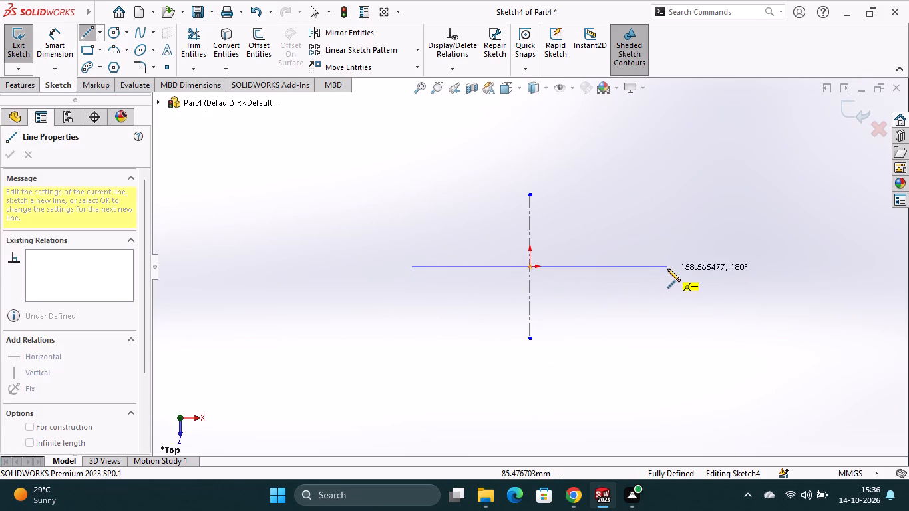
{"action": "left_click", "coordinate": [667, 269]}
{"action": "key", "text": "Escape"}
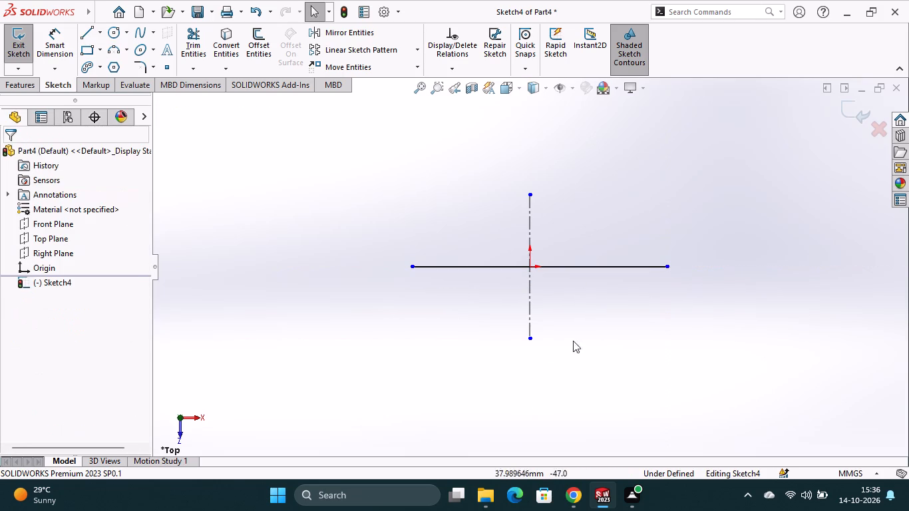
Draw a corner rectangle about 53 mm high around the origin, enclosing the crossing of the two lines.
{"action": "left_click", "coordinate": [90, 51]}
{"action": "left_click", "coordinate": [456, 226]}
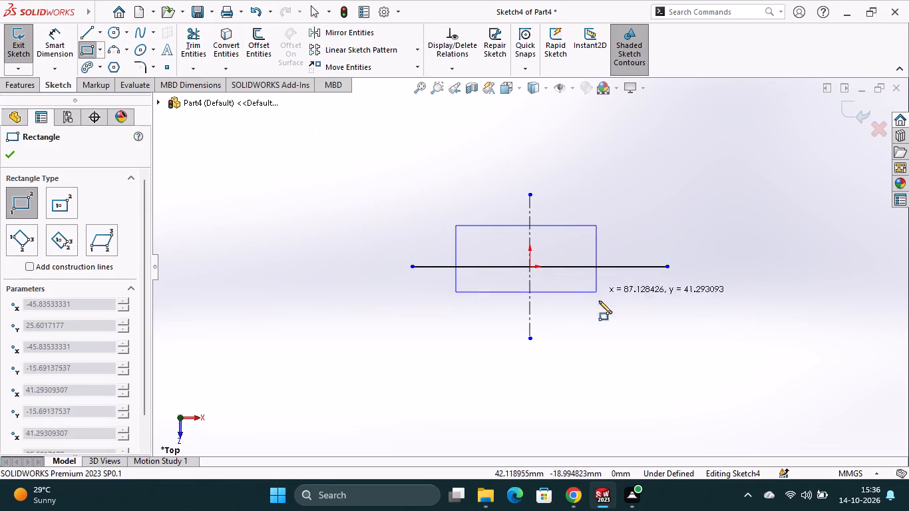
{"action": "left_click", "coordinate": [601, 311]}
{"action": "key", "text": "Escape"}
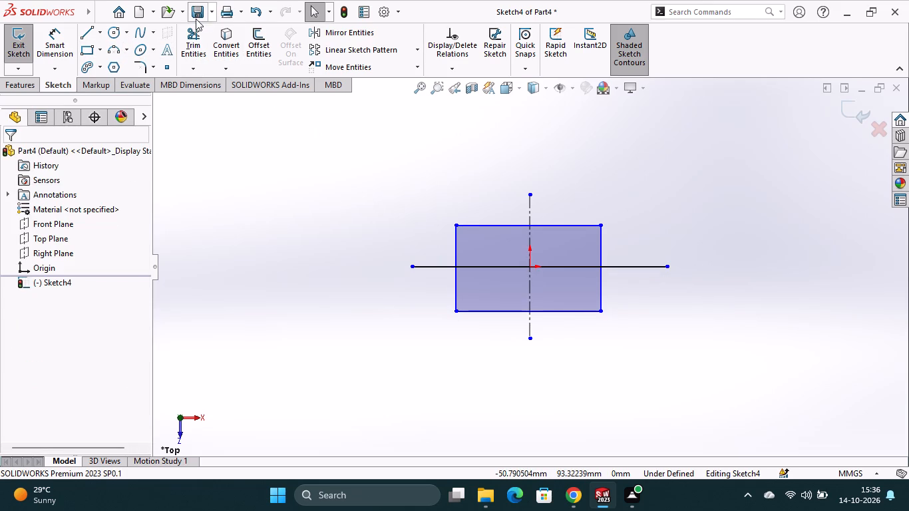
Dimension the rectangle's left side as 68 mm.
{"action": "left_click", "coordinate": [61, 37]}
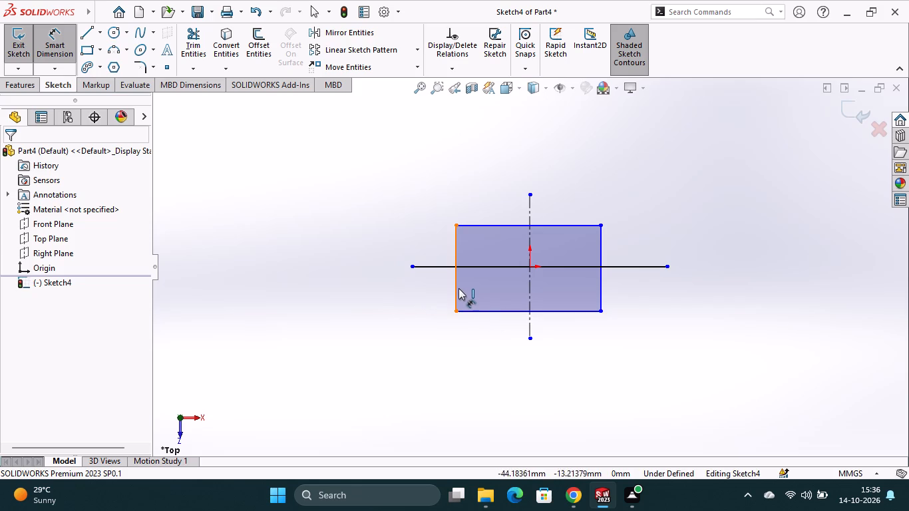
{"action": "left_click", "coordinate": [458, 287]}
{"action": "left_click", "coordinate": [443, 287]}
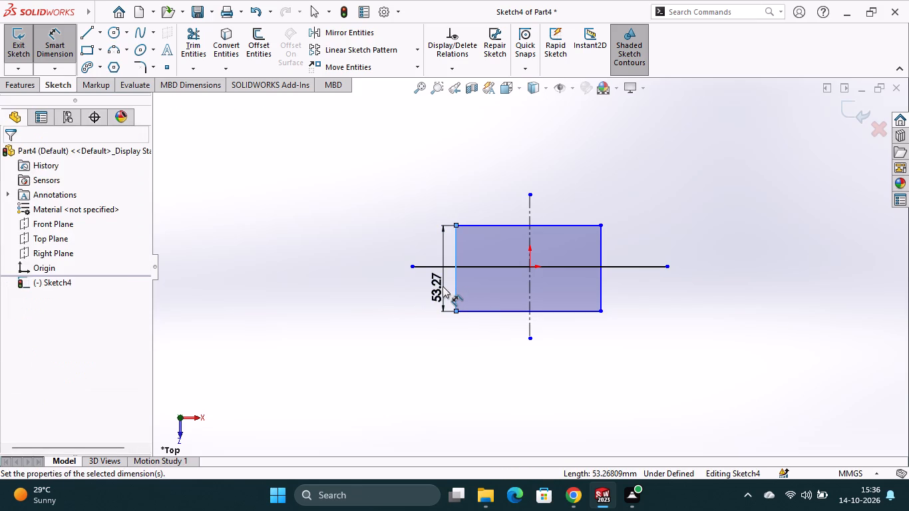
{"action": "type", "text": "68"}
{"action": "key", "text": "Return"}
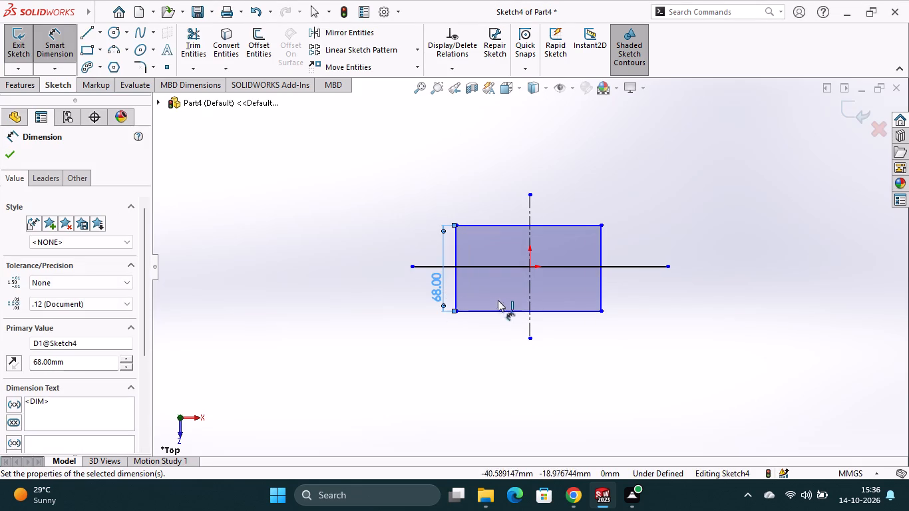
Dimension the rectangle's lower horizontal side as 92 mm.
{"action": "left_click", "coordinate": [547, 312]}
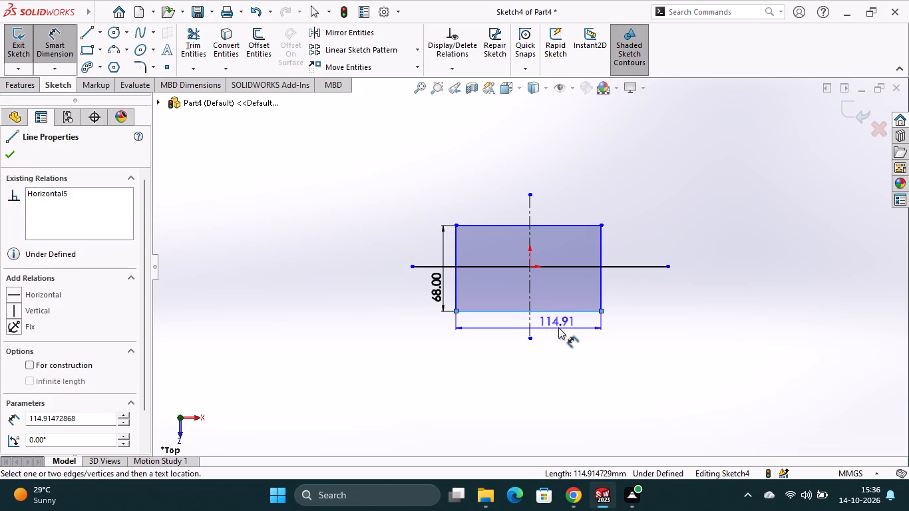
{"action": "left_click", "coordinate": [558, 327]}
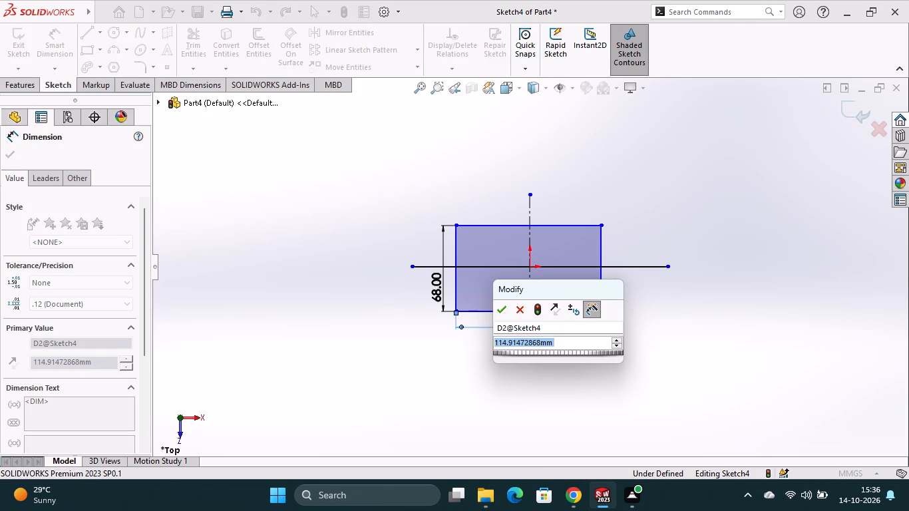
{"action": "key", "text": "9"}
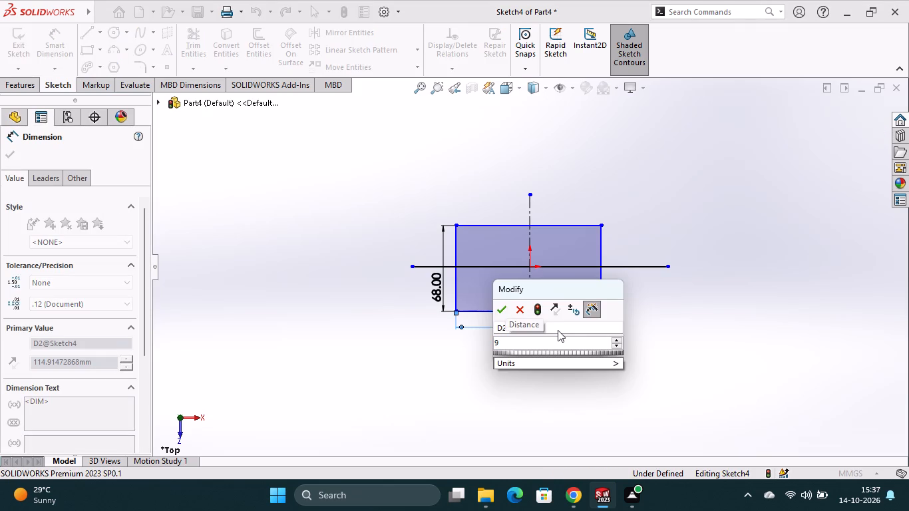
{"action": "key", "text": "2"}
{"action": "key", "text": "Return"}
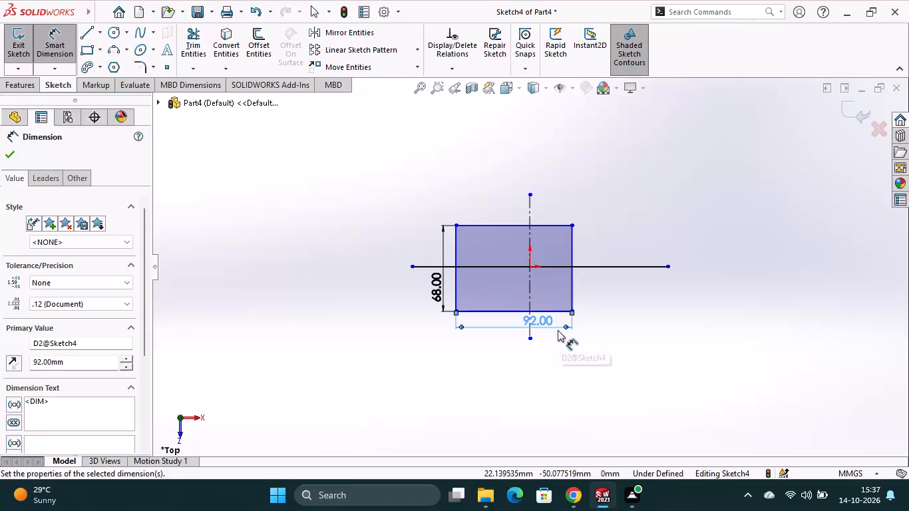
Dimension the distance from the vertical centerline to the rectangle's right side as 92/2, giving 46 mm.
{"action": "left_click", "coordinate": [529, 287]}
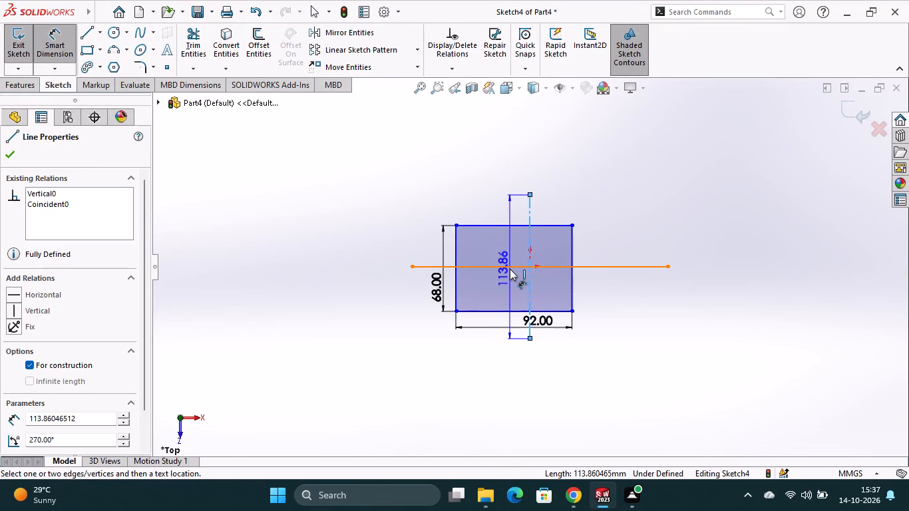
{"action": "left_click", "coordinate": [571, 287]}
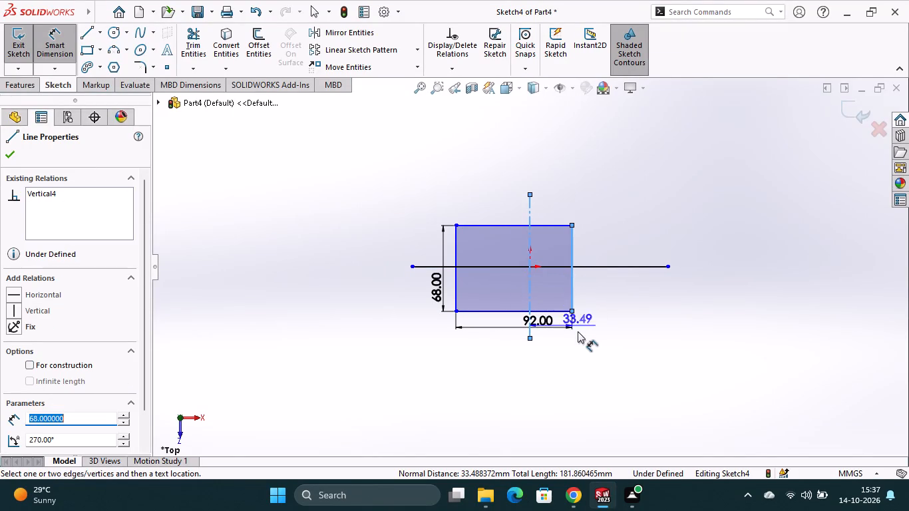
{"action": "left_click", "coordinate": [576, 350]}
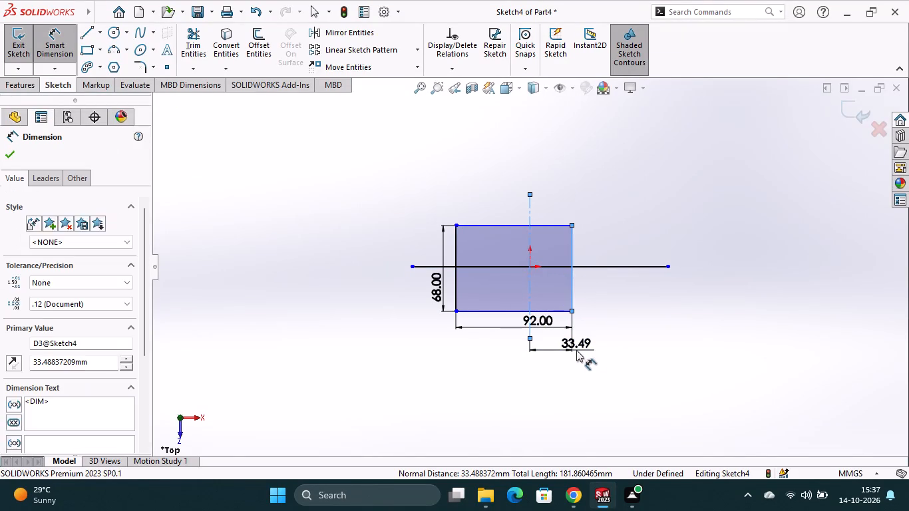
{"action": "type", "text": "92"}
{"action": "key", "text": "slash"}
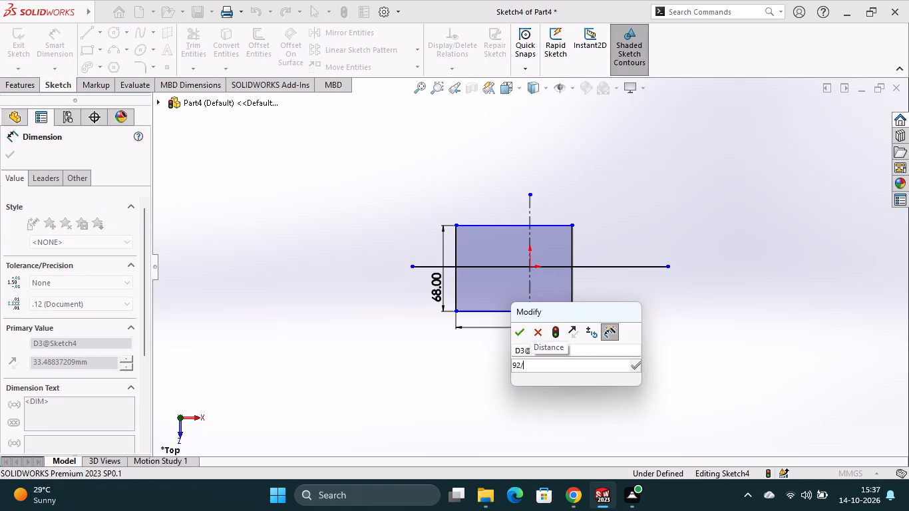
{"action": "key", "text": "2"}
{"action": "key", "text": "Return"}
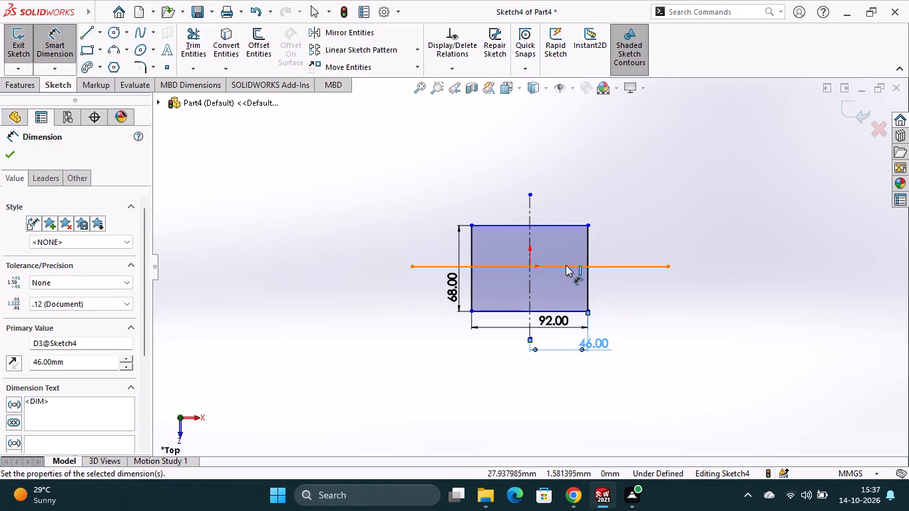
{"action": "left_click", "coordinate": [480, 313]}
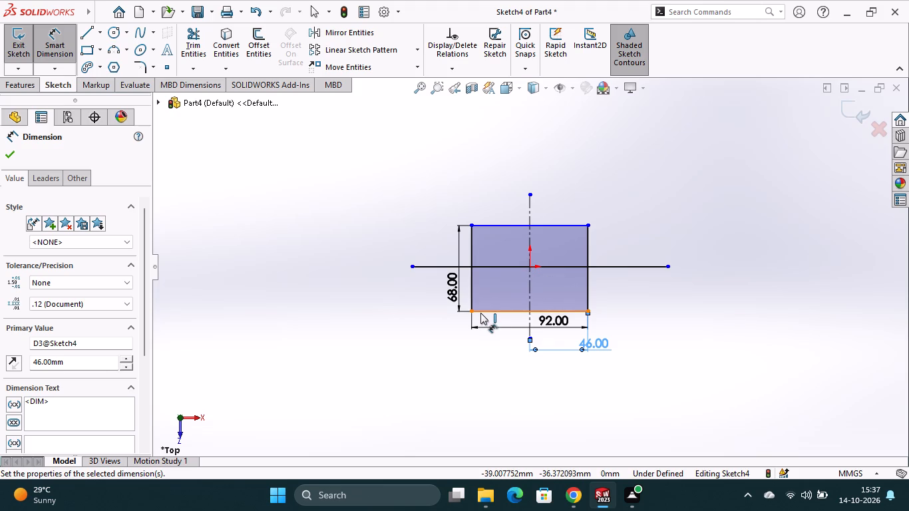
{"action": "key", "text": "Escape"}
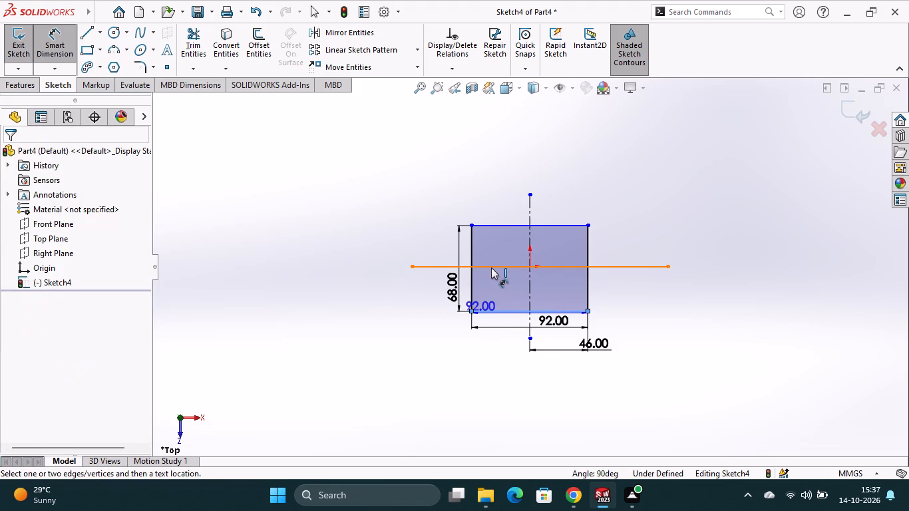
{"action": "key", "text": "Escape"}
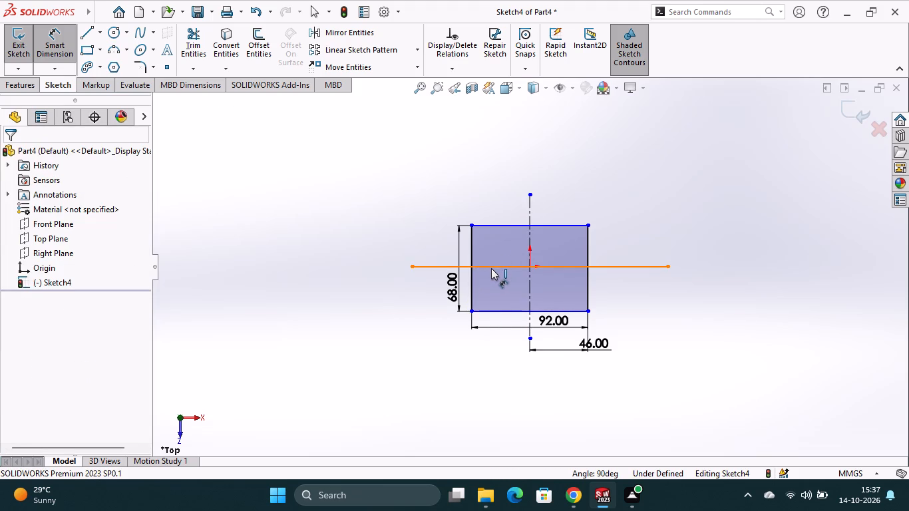
Dimension the vertical distance from the rectangle's lower-left corner to the origin as 34 mm.
{"action": "left_click", "coordinate": [472, 311]}
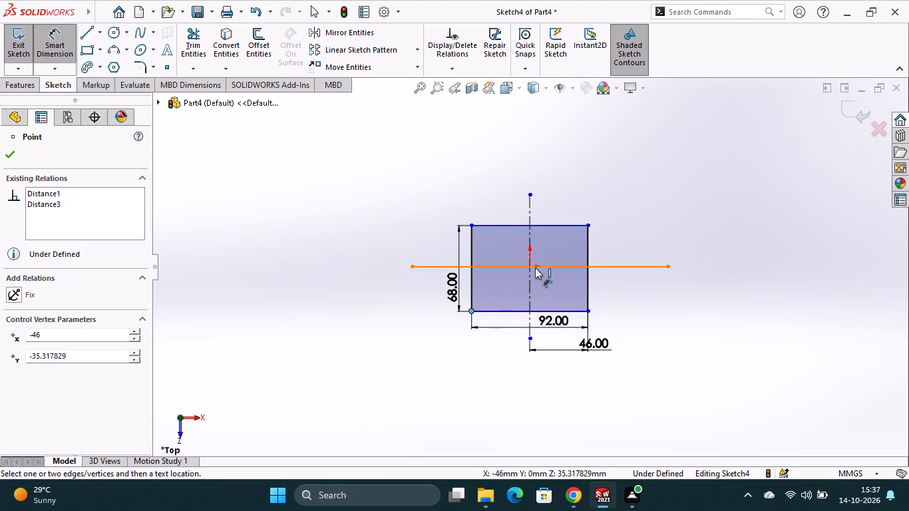
{"action": "left_click", "coordinate": [530, 266]}
{"action": "left_click", "coordinate": [437, 279]}
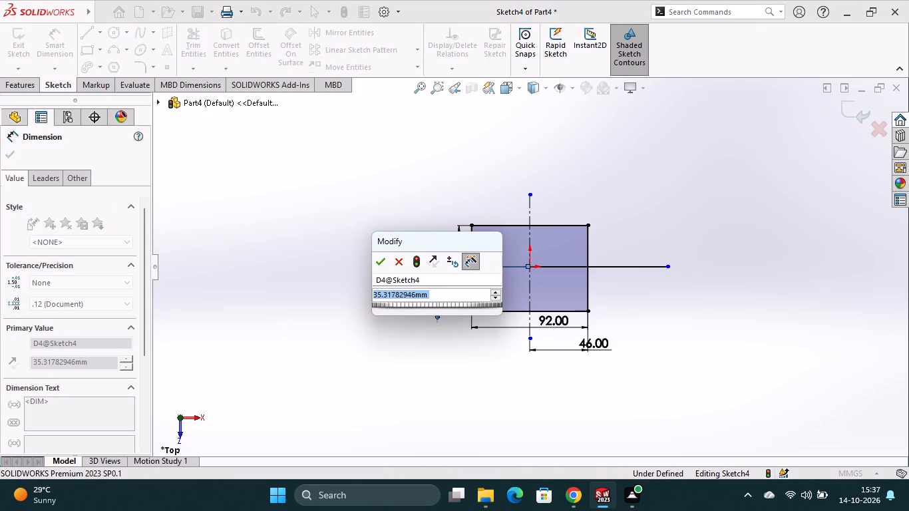
{"action": "type", "text": "34"}
{"action": "key", "text": "Return"}
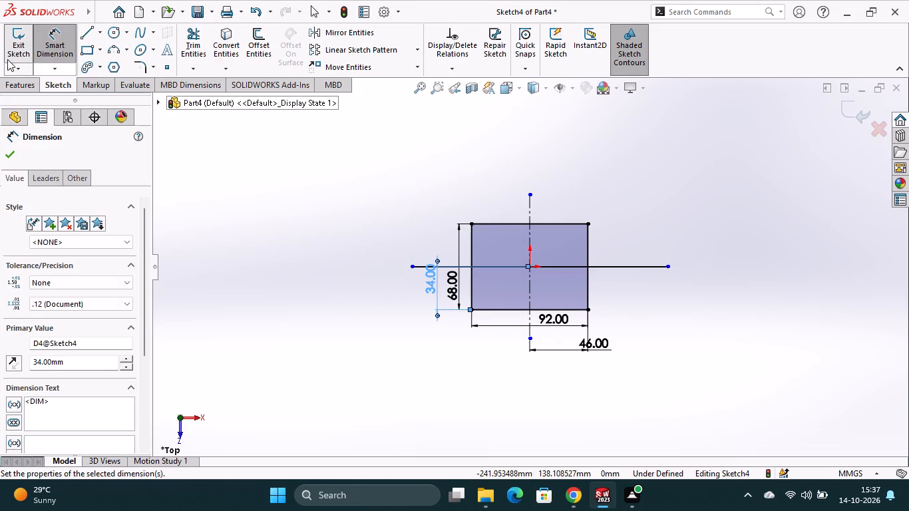
Extrude the rectangle contour 18 mm as a Mid Plane boss, leaving out the open horizontal line.
{"action": "left_click", "coordinate": [21, 85]}
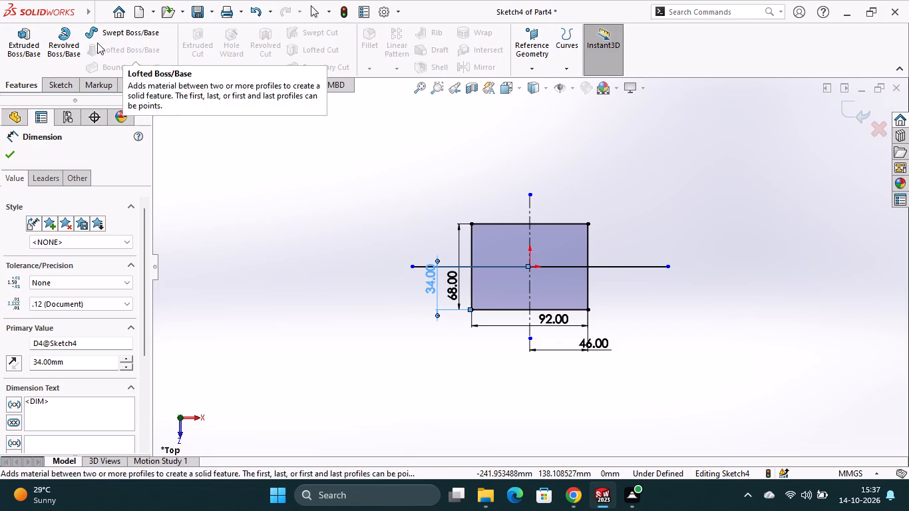
{"action": "left_click", "coordinate": [38, 49]}
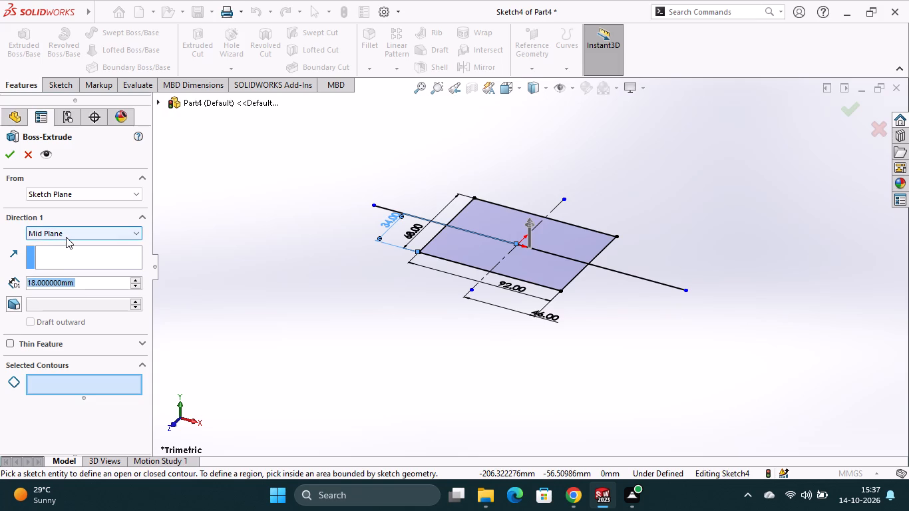
{"action": "scroll", "coordinate": [464, 360], "scroll_direction": "up", "scroll_amount": 1}
{"action": "middle_click_drag", "start_coordinate": [464, 360], "coordinate": [502, 289]}
{"action": "scroll", "coordinate": [495, 293], "scroll_direction": "up", "scroll_amount": 1}
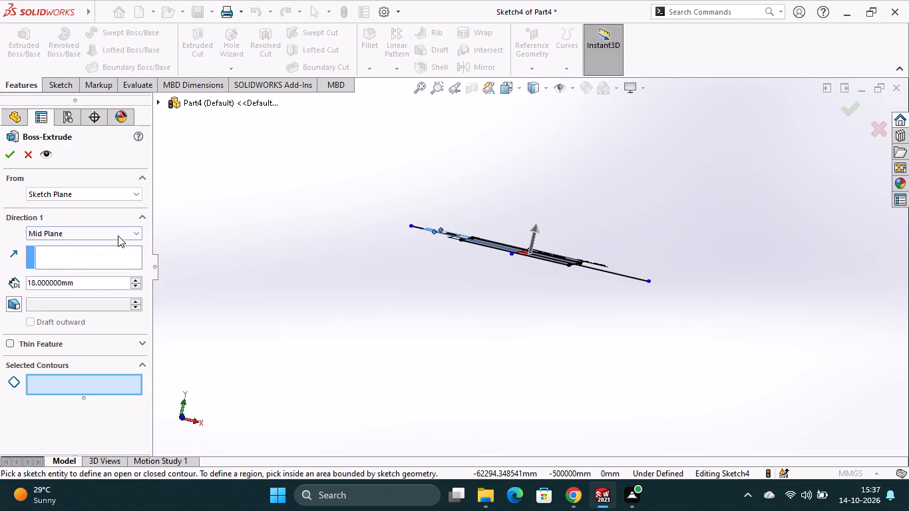
{"action": "left_click", "coordinate": [14, 159]}
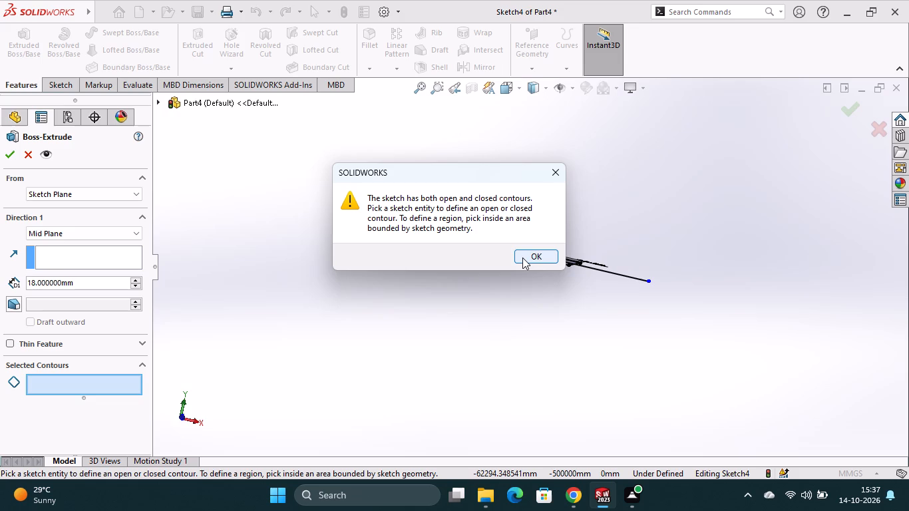
{"action": "left_click", "coordinate": [524, 257]}
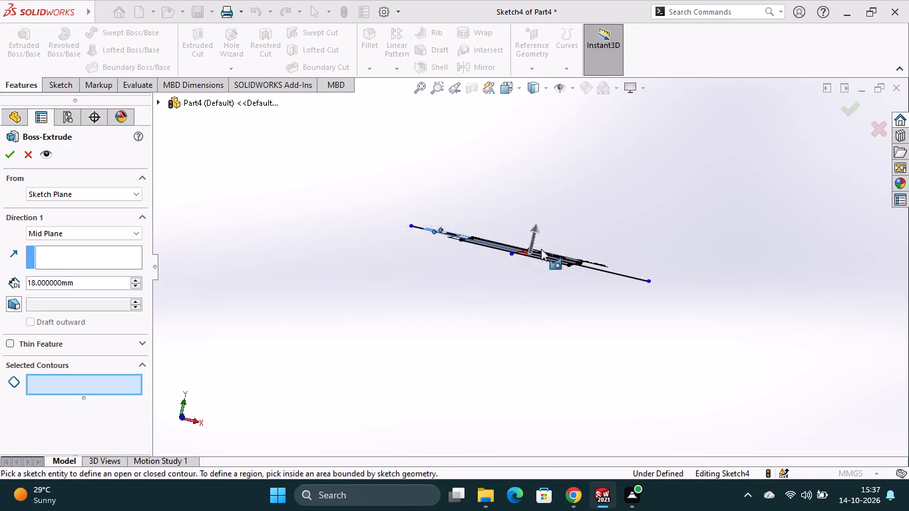
{"action": "middle_click_drag", "start_coordinate": [619, 224], "coordinate": [596, 314]}
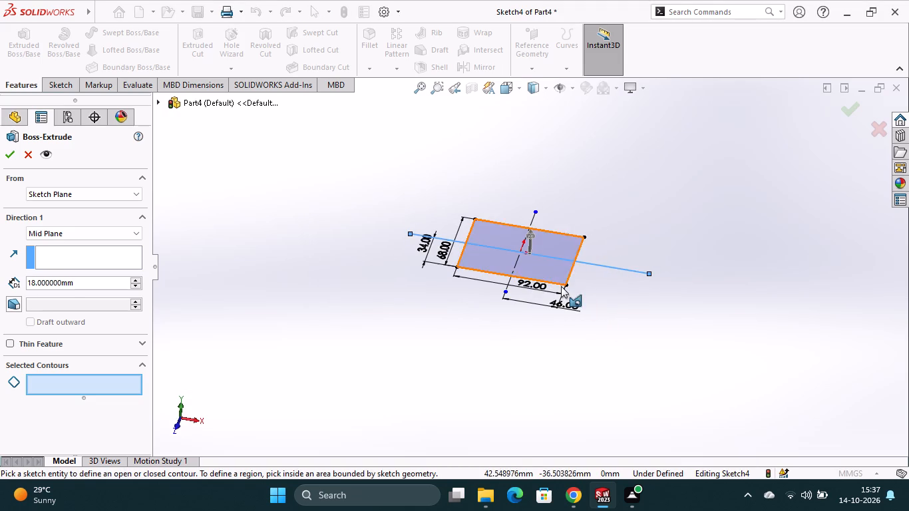
{"action": "left_click", "coordinate": [572, 269]}
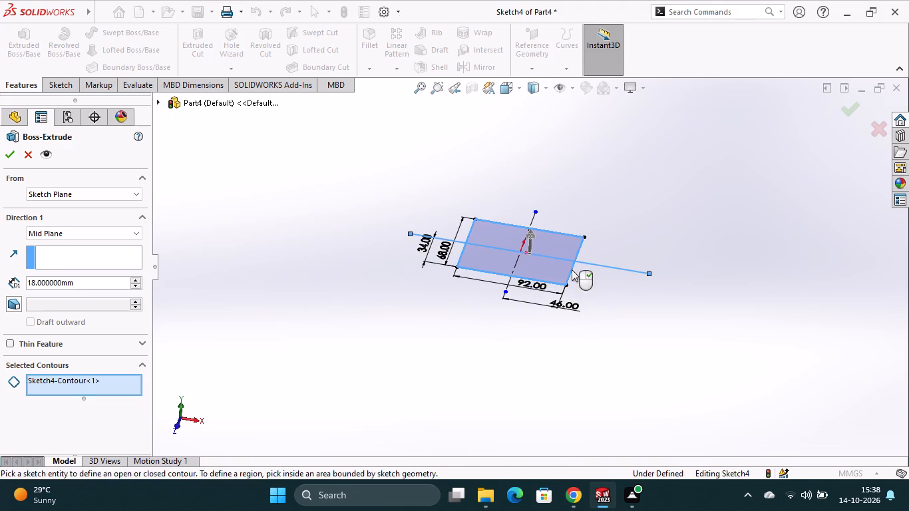
{"action": "left_click", "coordinate": [12, 155]}
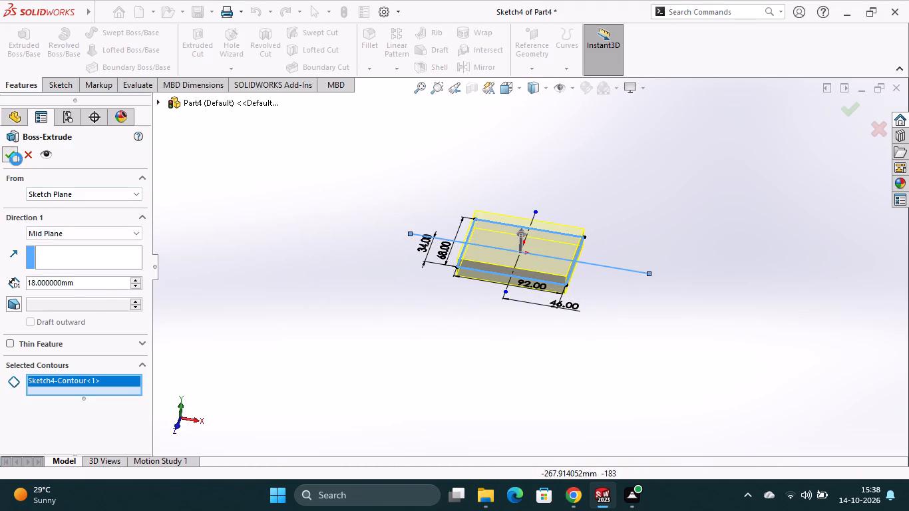
{"action": "middle_click_drag", "start_coordinate": [632, 238], "coordinate": [665, 205]}
{"action": "key", "text": "grave"}
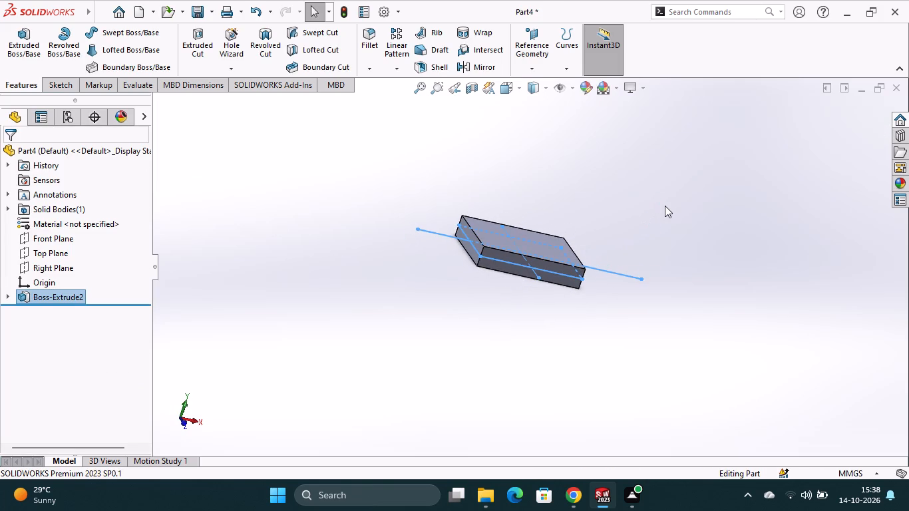
{"action": "key", "text": "Escape"}
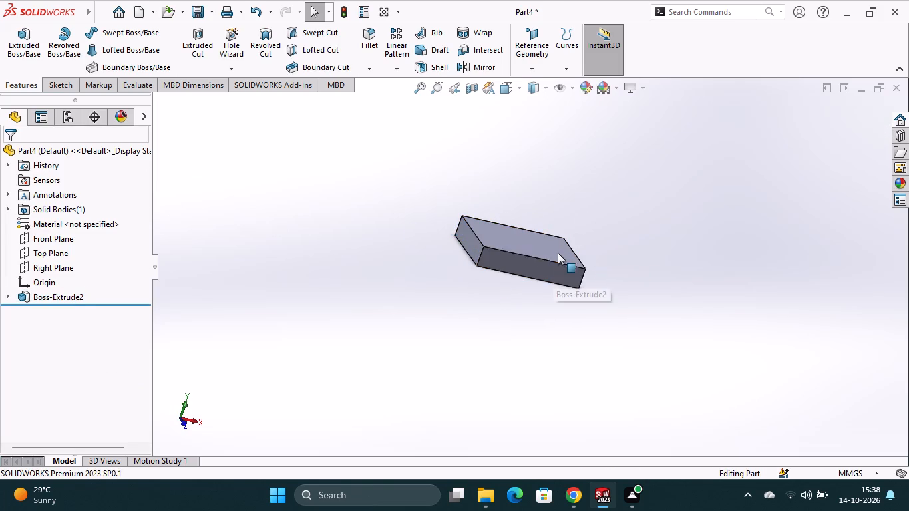
Start a sketch on the plate's top face and draw two level circles below the origin, the left about 22.6 mm in diameter, the right slightly smaller.
{"action": "left_click", "coordinate": [558, 246]}
{"action": "left_click", "coordinate": [620, 212]}
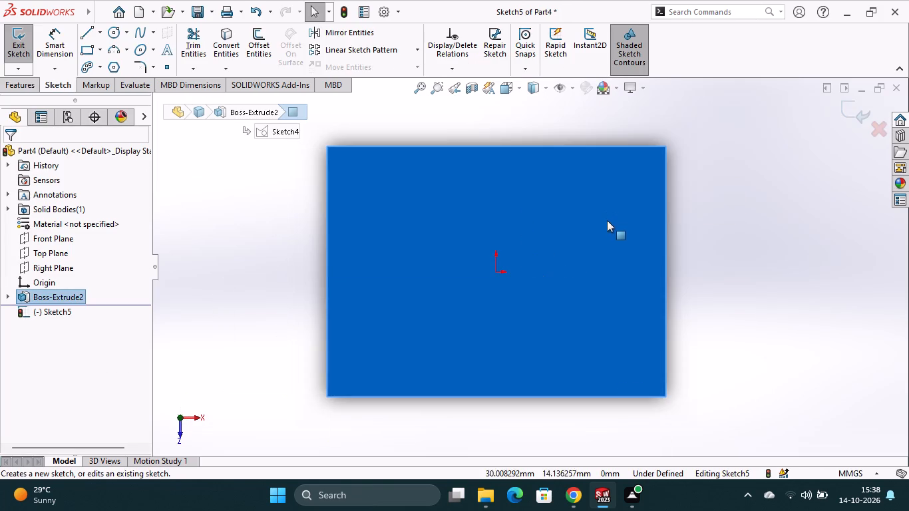
{"action": "left_click", "coordinate": [113, 32]}
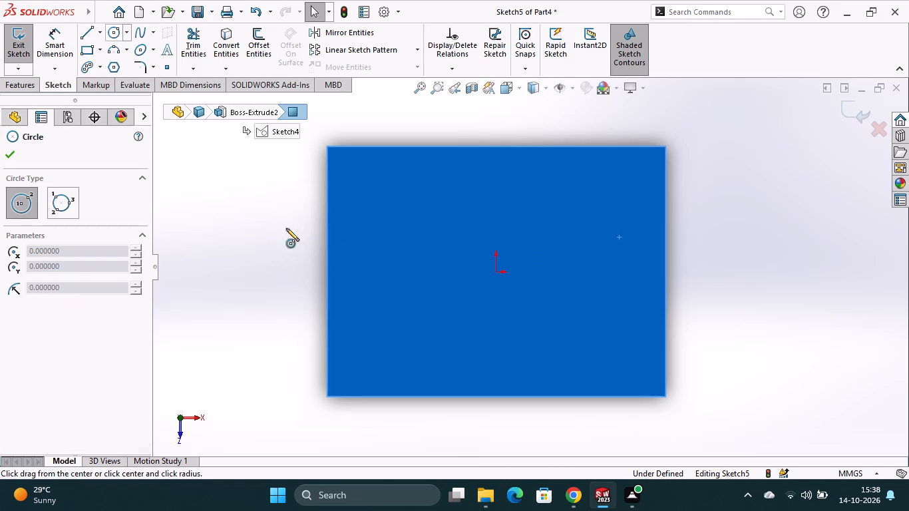
{"action": "left_click", "coordinate": [402, 307]}
{"action": "left_click", "coordinate": [419, 345]}
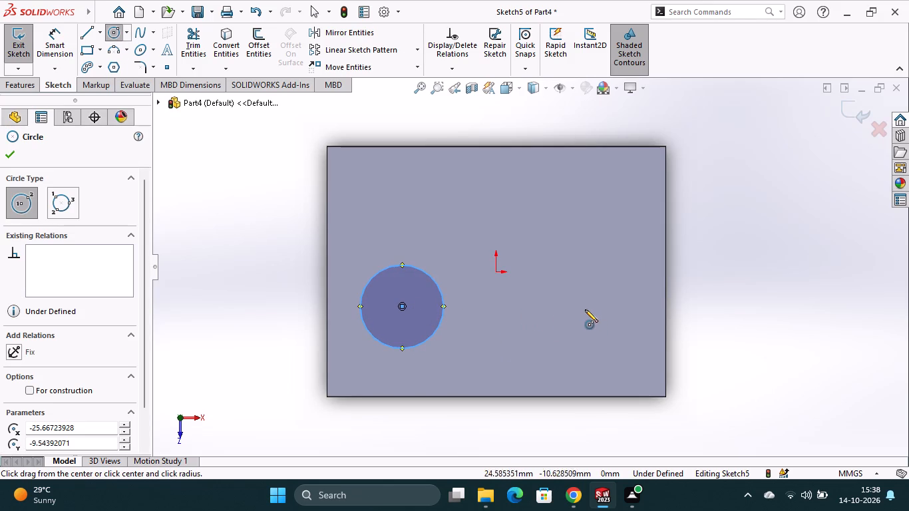
{"action": "left_click", "coordinate": [579, 308]}
{"action": "left_click", "coordinate": [581, 342]}
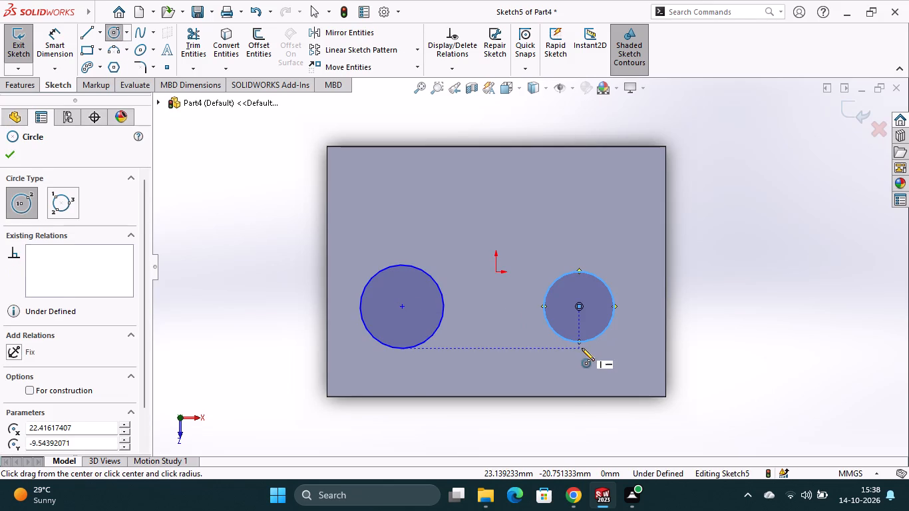
{"action": "key", "text": "Escape"}
Apply an Equal relation to the two circles.
{"action": "left_click", "coordinate": [412, 345], "text": "ctrl"}
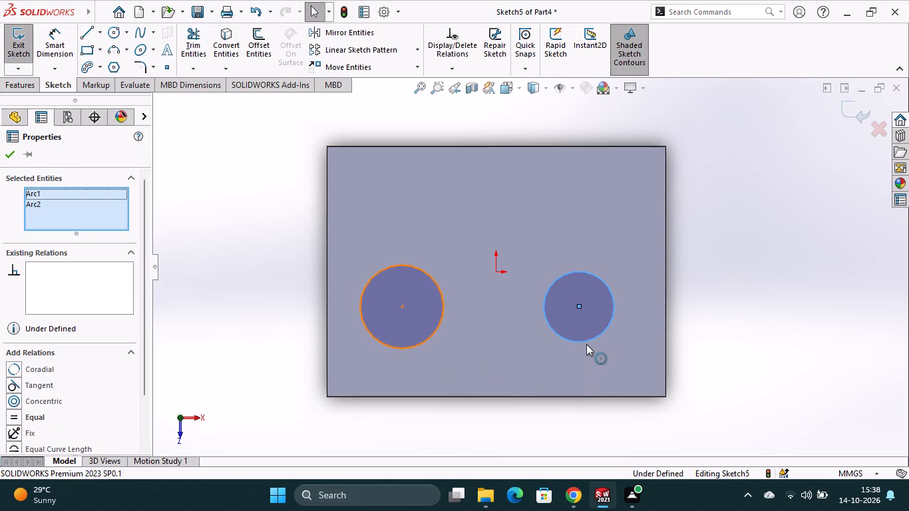
{"action": "left_click", "coordinate": [585, 341], "text": "ctrl"}
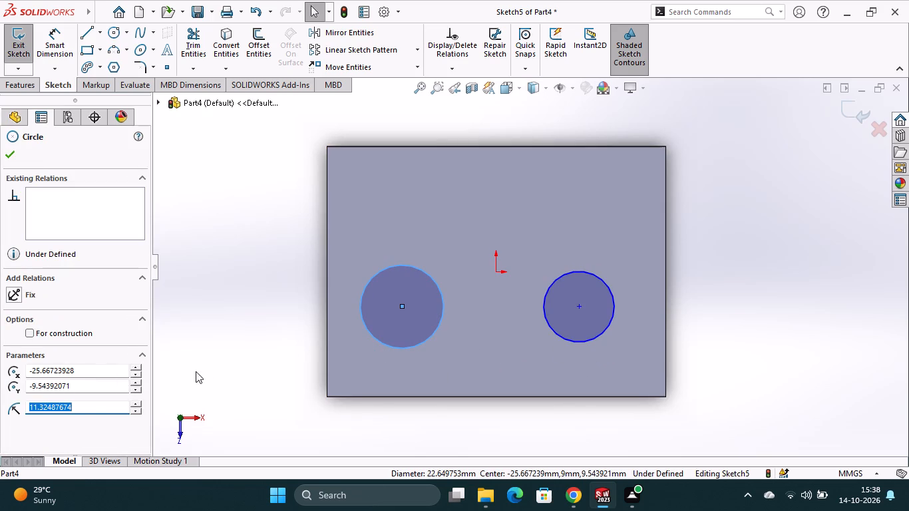
{"action": "left_click", "coordinate": [577, 341], "text": "ctrl"}
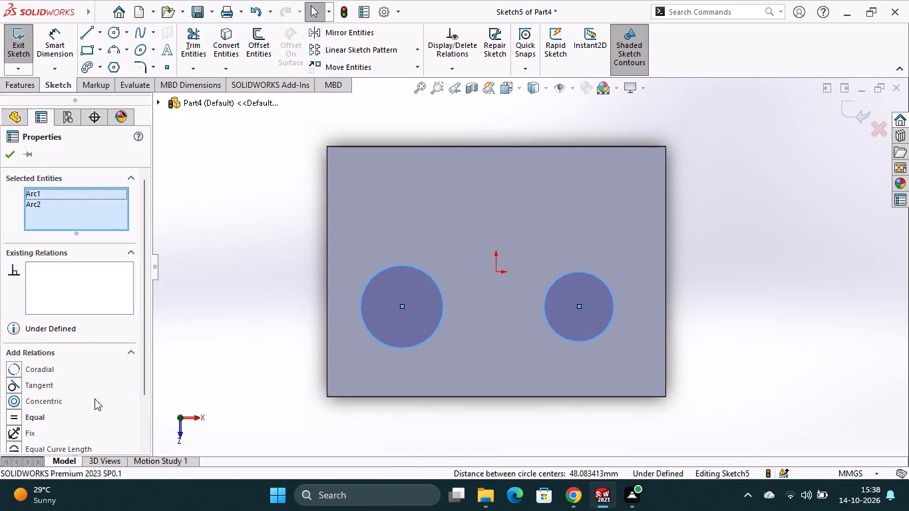
{"action": "left_click", "coordinate": [16, 414]}
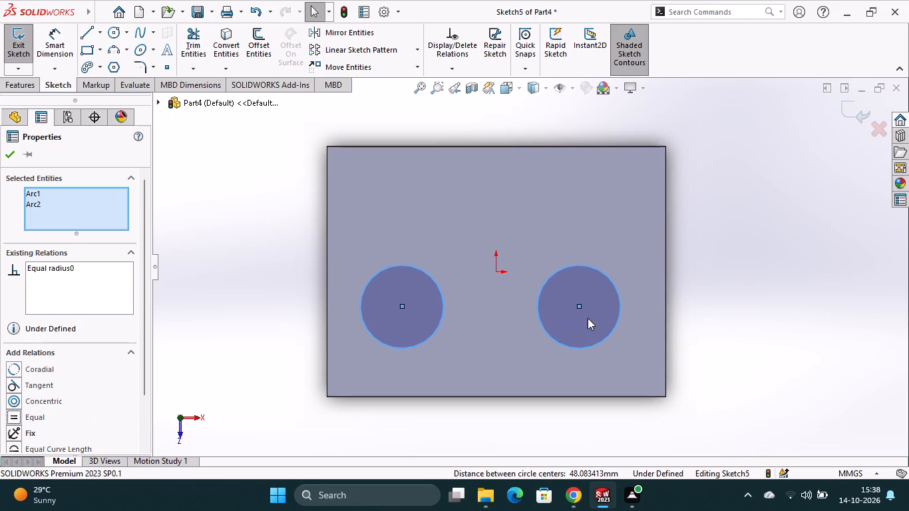
Apply a Horizontal relation between the centre points of the two circles.
{"action": "left_click", "coordinate": [581, 308]}
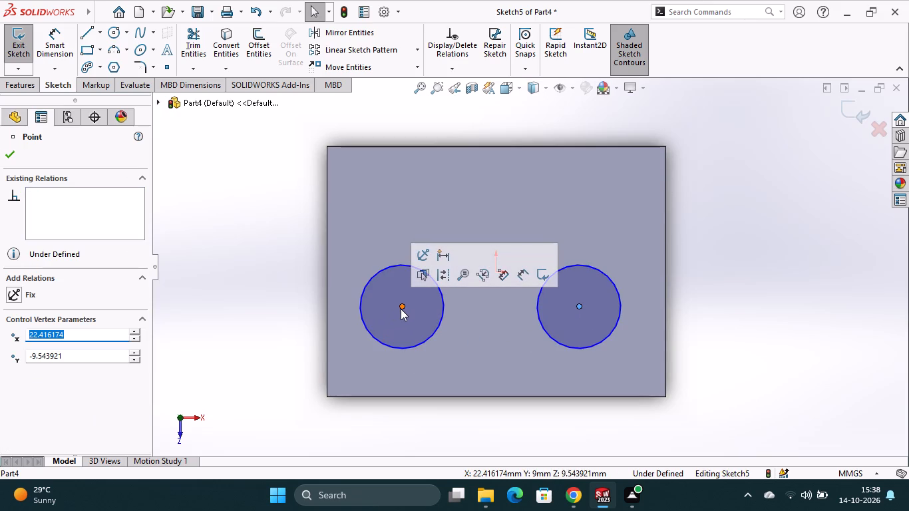
{"action": "left_click", "coordinate": [401, 307], "text": "ctrl"}
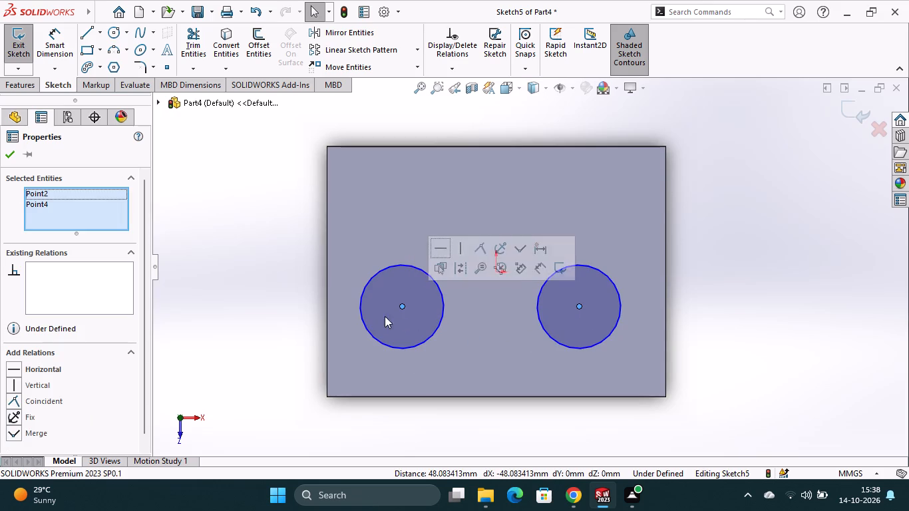
{"action": "left_click", "coordinate": [19, 371]}
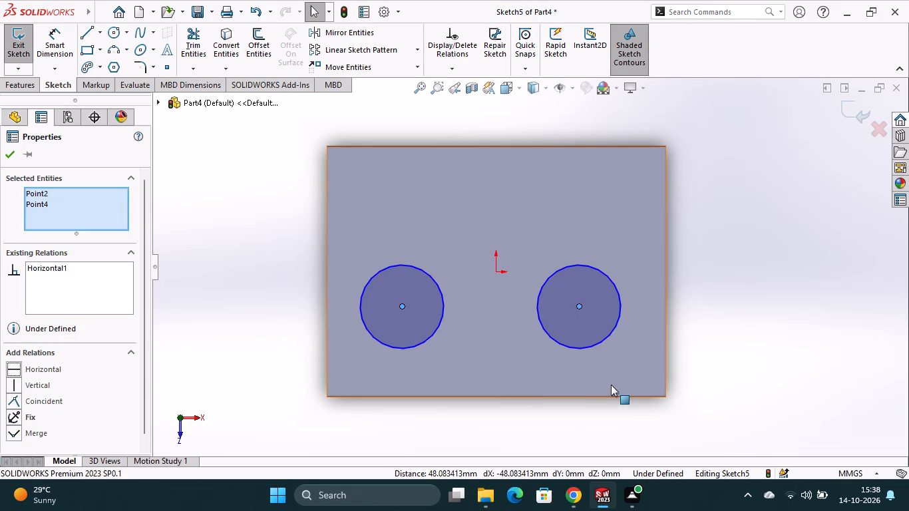
{"action": "key", "text": "Escape"}
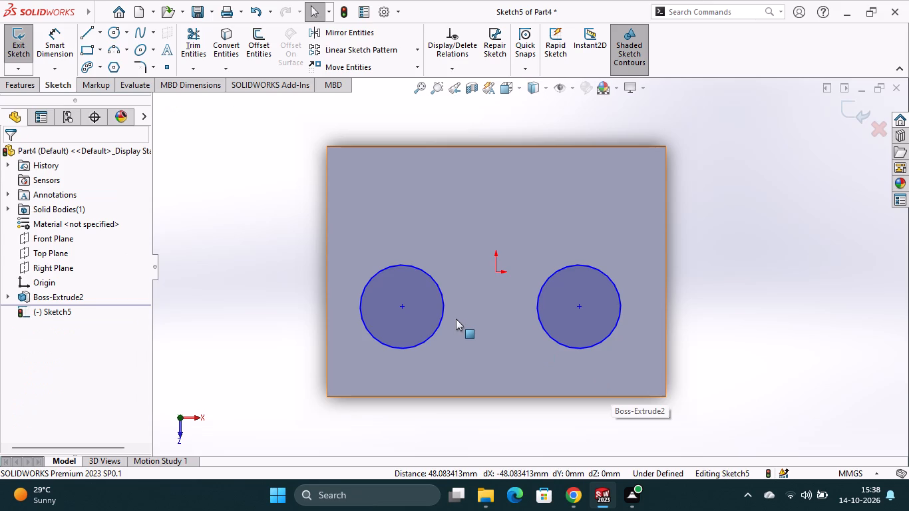
Dimension the left circle's centre 20 mm from the plate's left edge.
{"action": "left_click", "coordinate": [56, 45]}
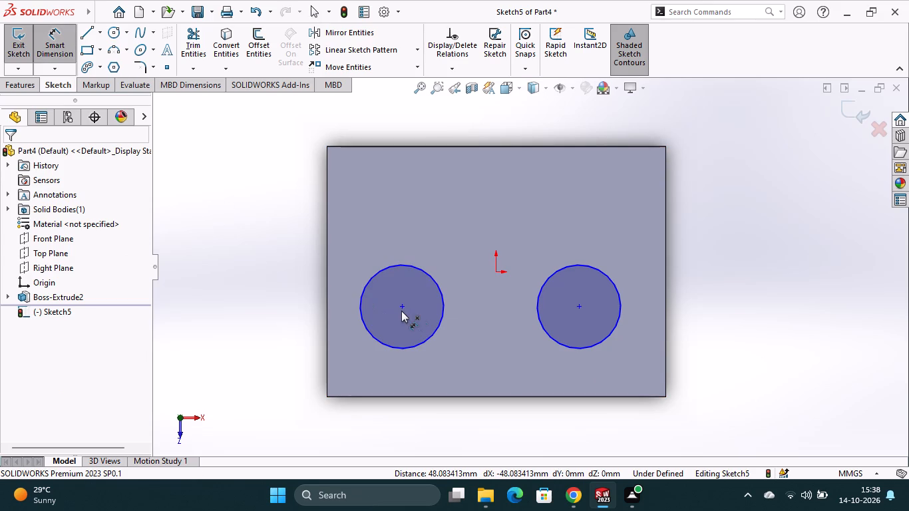
{"action": "left_click", "coordinate": [401, 306]}
{"action": "left_click", "coordinate": [327, 305]}
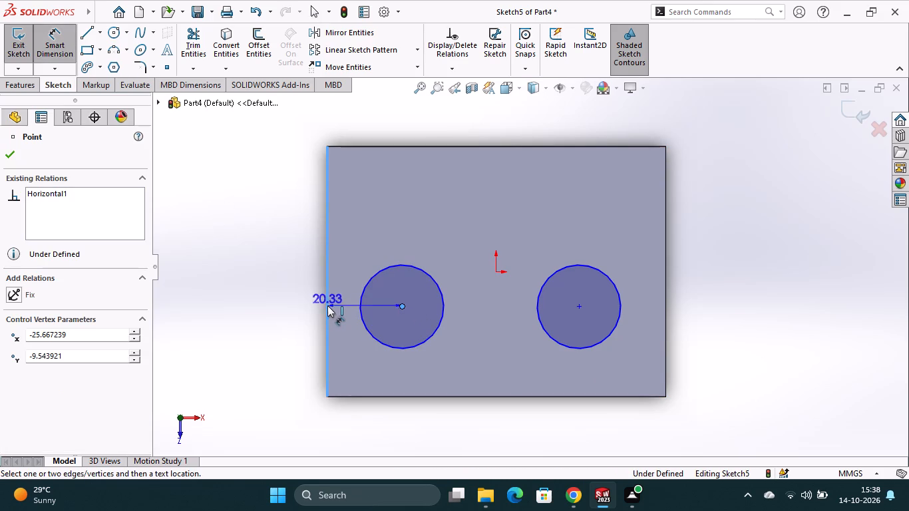
{"action": "left_click", "coordinate": [298, 318]}
{"action": "type", "text": "20"}
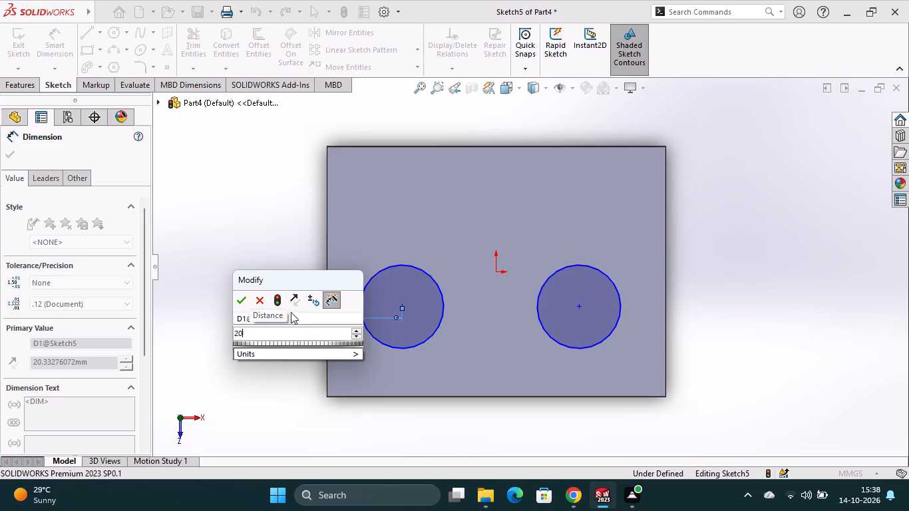
{"action": "left_click", "coordinate": [239, 299]}
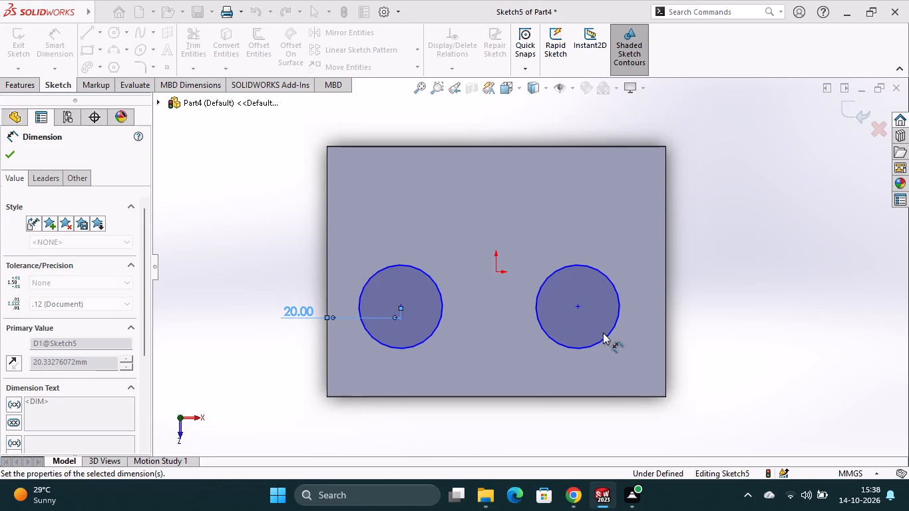
Dimension the right circle's centre 20 mm from the plate's right edge.
{"action": "left_click", "coordinate": [576, 303]}
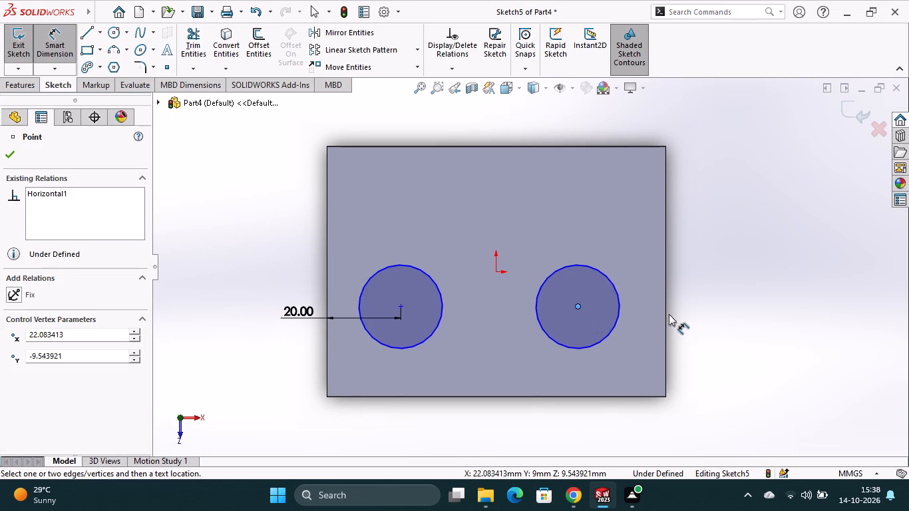
{"action": "left_click", "coordinate": [667, 311]}
{"action": "left_click", "coordinate": [687, 327]}
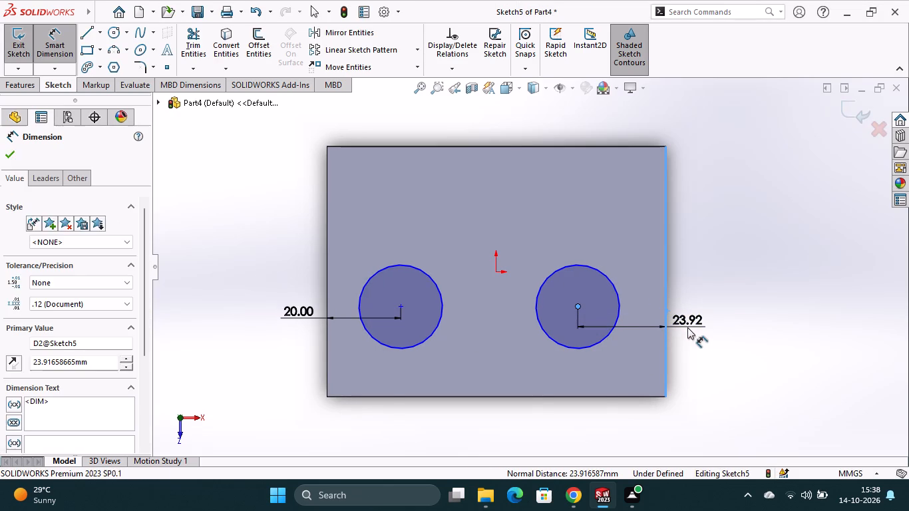
{"action": "type", "text": "20"}
{"action": "key", "text": "Return"}
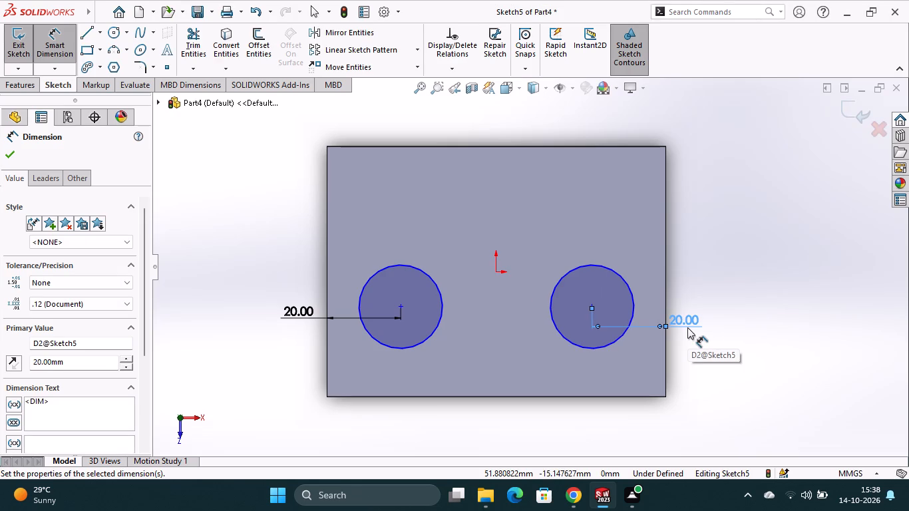
Dimension the right circle's diameter as 16 mm.
{"action": "left_click", "coordinate": [604, 265]}
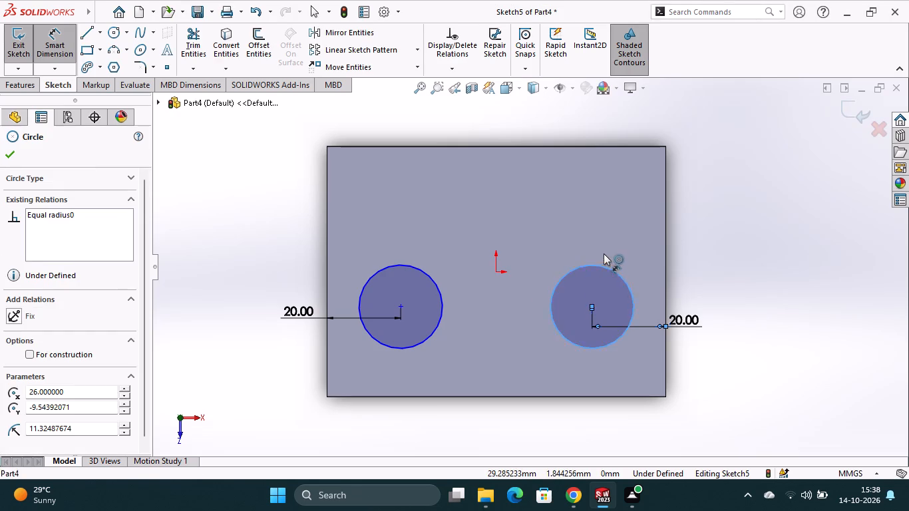
{"action": "left_click", "coordinate": [604, 254]}
{"action": "type", "text": "16"}
{"action": "key", "text": "Return"}
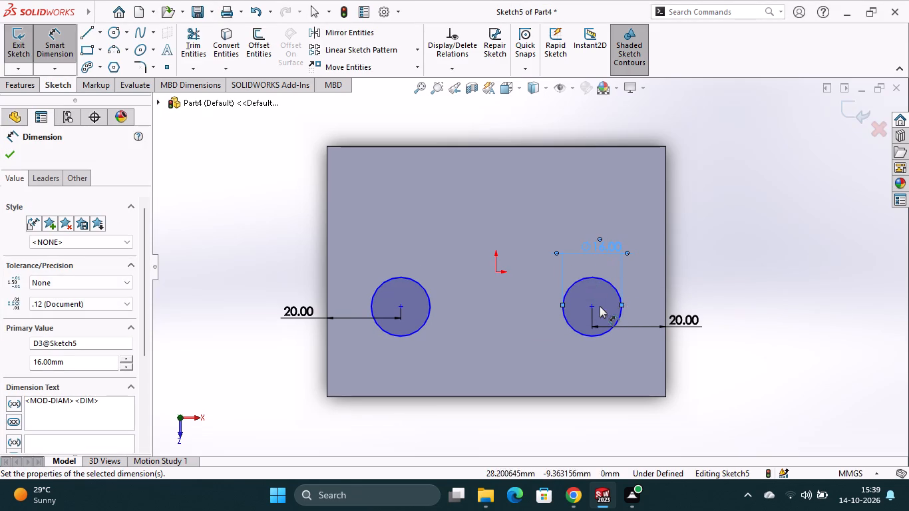
Dimension the right circle's centre 28 mm from the plate's lower edge.
{"action": "left_click", "coordinate": [592, 308]}
{"action": "left_click", "coordinate": [591, 395]}
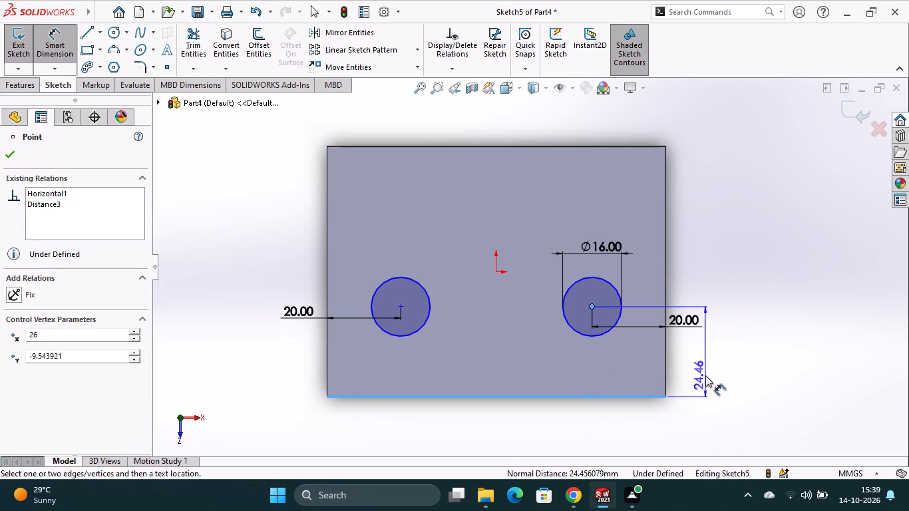
{"action": "left_click", "coordinate": [705, 375]}
{"action": "type", "text": "28"}
{"action": "key", "text": "Return"}
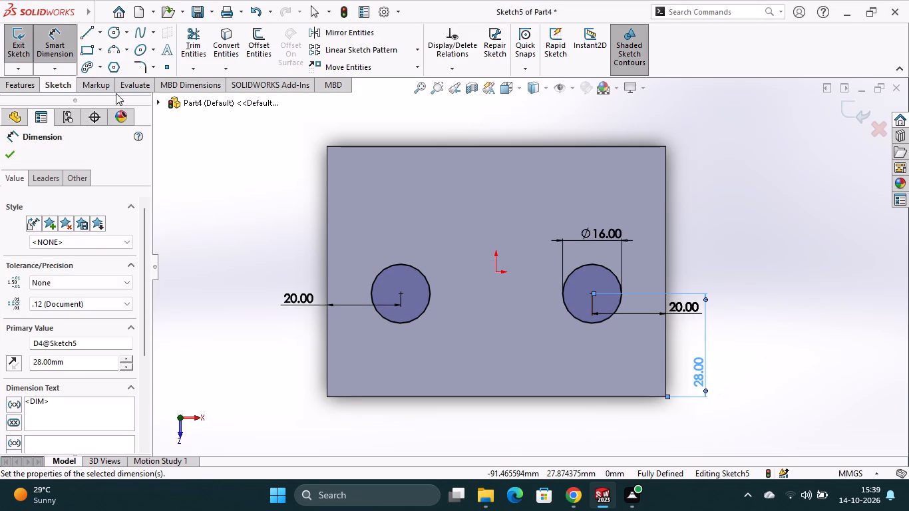
Cut-extrude the two circles through the plate with a Blind depth of 18 mm.
{"action": "left_click", "coordinate": [29, 88]}
{"action": "left_click", "coordinate": [201, 61]}
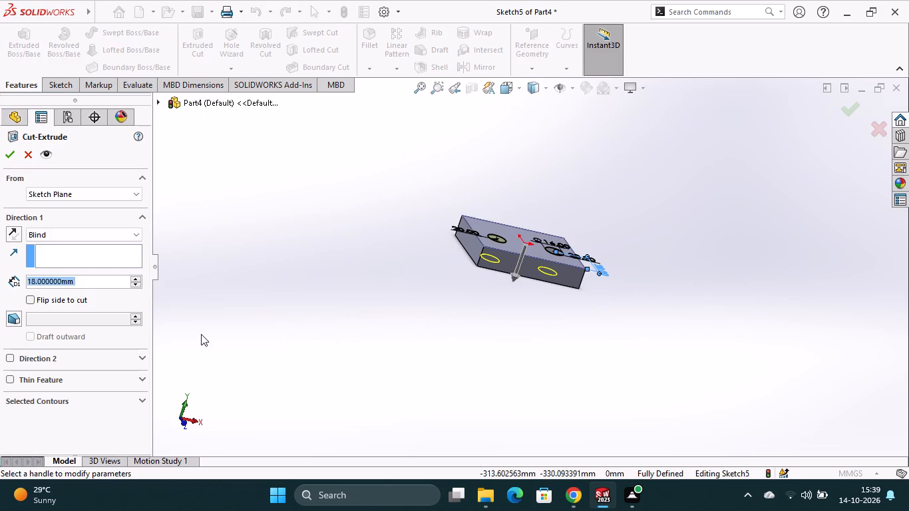
{"action": "left_click", "coordinate": [10, 153]}
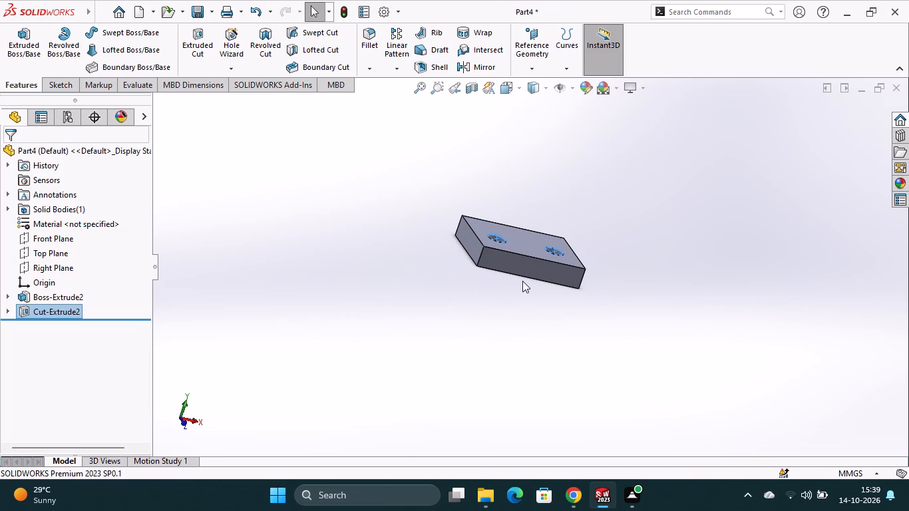
On the long side face farther from the holes, sketch a vertical line about 40 mm up from the upper-left corner and a horizontal line about 61 mm rightward.
{"action": "middle_click_drag", "start_coordinate": [637, 299], "coordinate": [556, 312]}
{"action": "scroll", "coordinate": [532, 306], "scroll_direction": "down", "scroll_amount": 1}
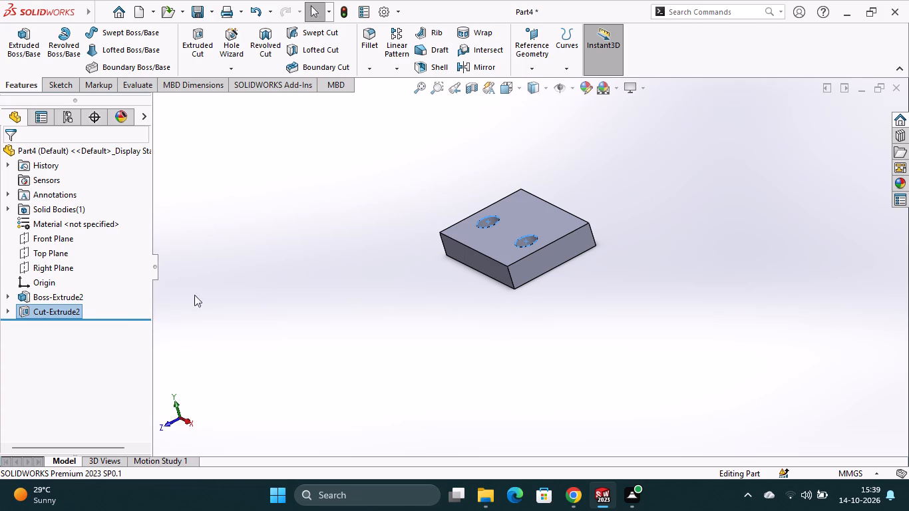
{"action": "middle_click_drag", "start_coordinate": [645, 230], "coordinate": [633, 256]}
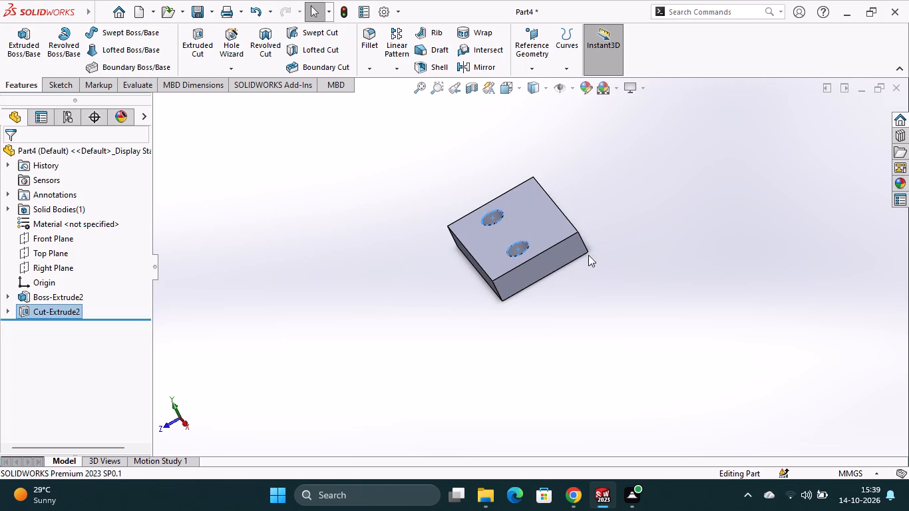
{"action": "middle_click_drag", "start_coordinate": [612, 246], "coordinate": [598, 257]}
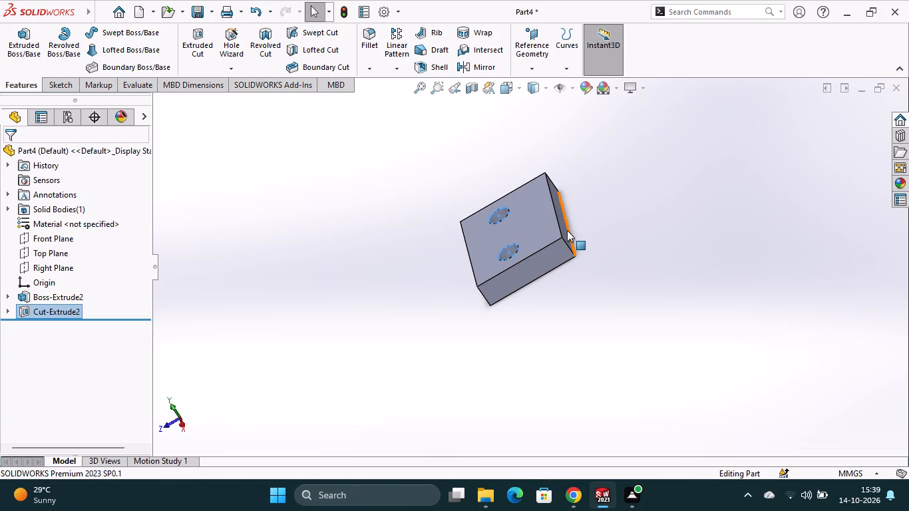
{"action": "left_click", "coordinate": [567, 230]}
{"action": "left_click", "coordinate": [622, 194]}
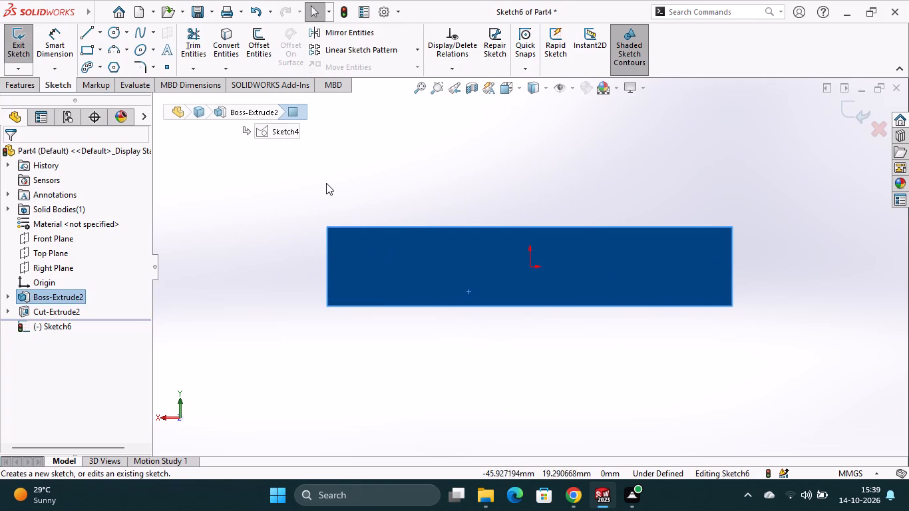
{"action": "scroll", "coordinate": [339, 194], "scroll_direction": "up", "scroll_amount": 1}
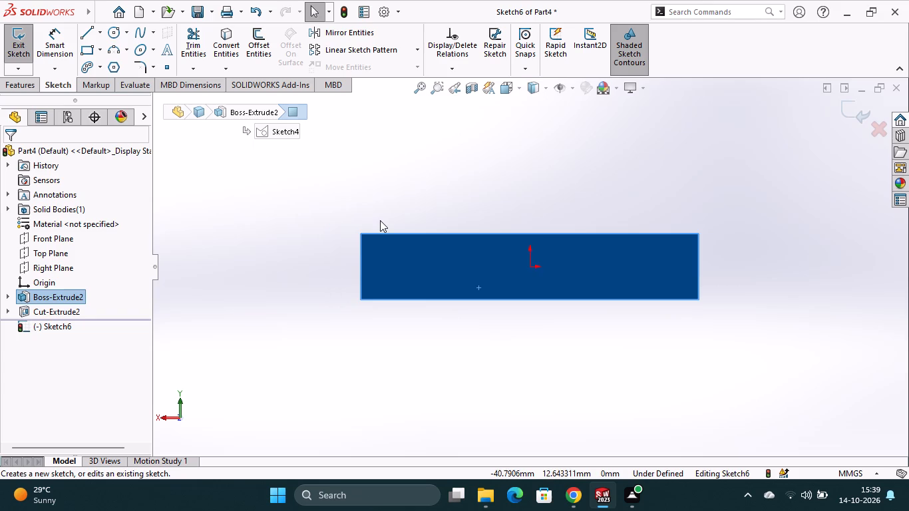
{"action": "scroll", "coordinate": [380, 220], "scroll_direction": "up", "scroll_amount": 1}
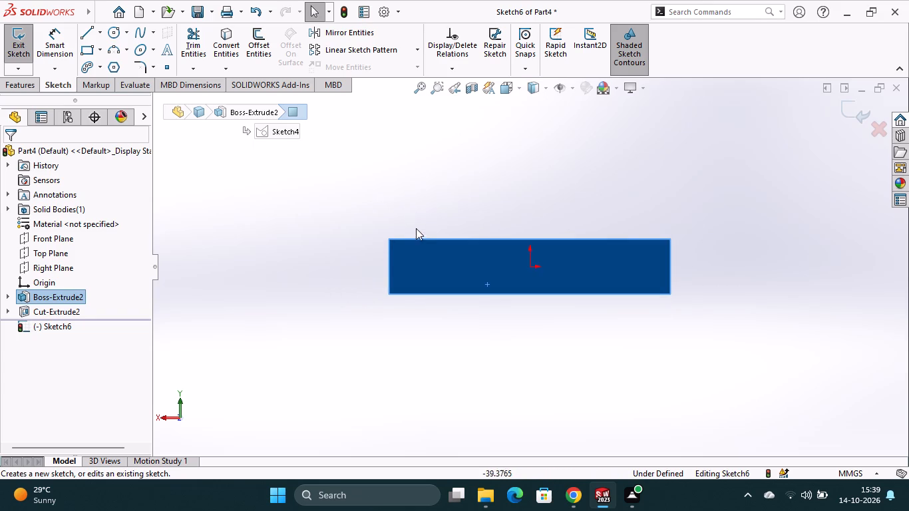
{"action": "left_click", "coordinate": [86, 37]}
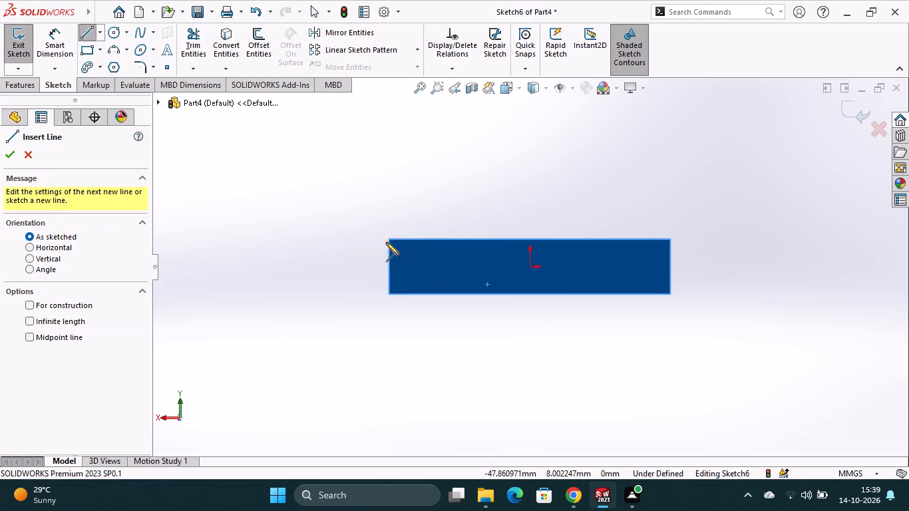
{"action": "left_click", "coordinate": [391, 238]}
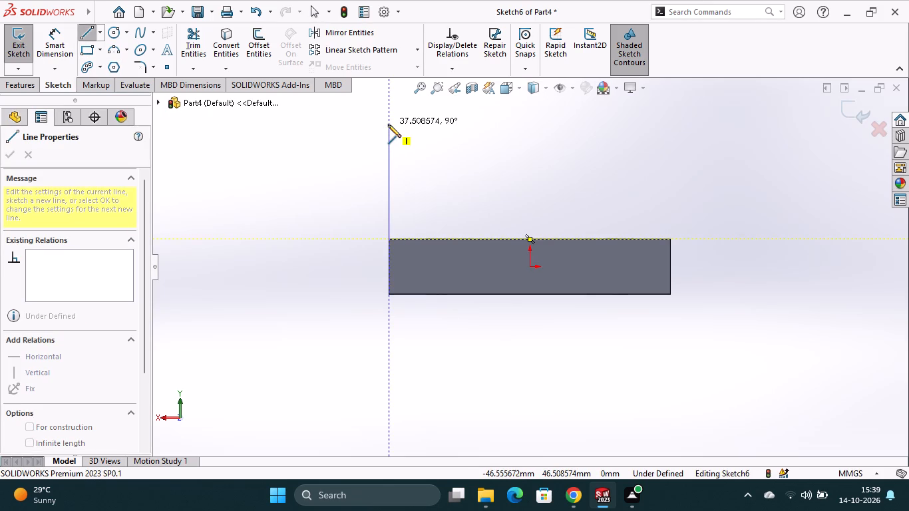
{"action": "left_click", "coordinate": [390, 116]}
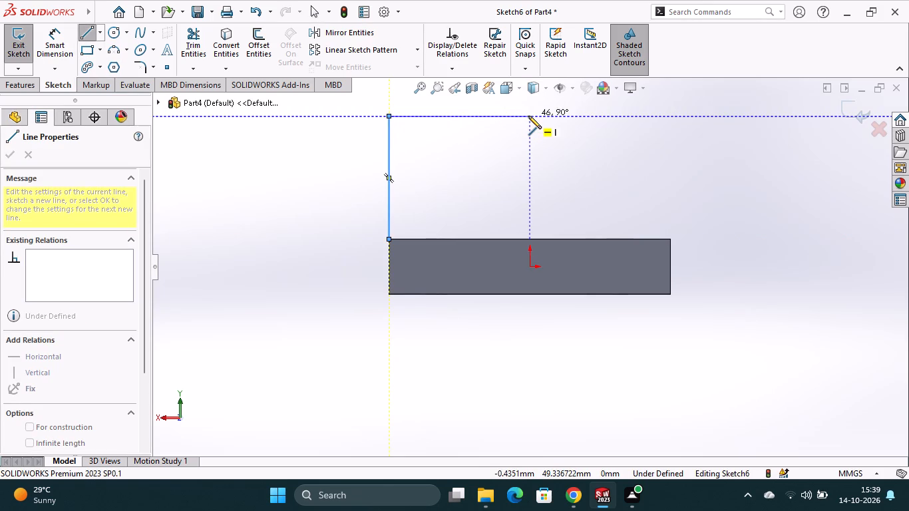
{"action": "left_click", "coordinate": [575, 116]}
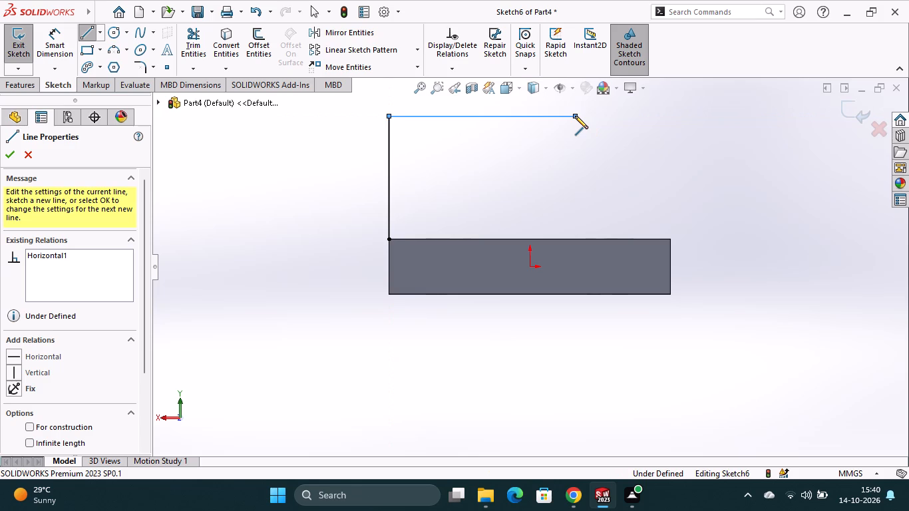
{"action": "key", "text": "Escape"}
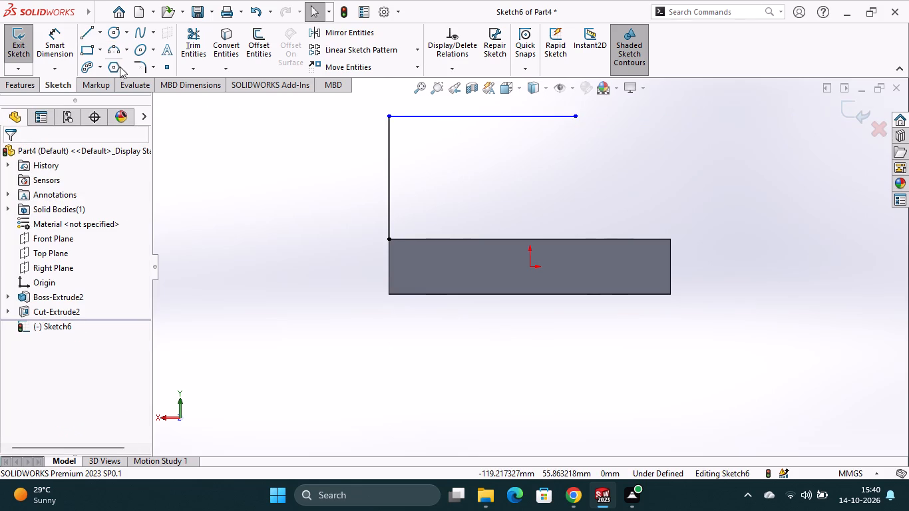
Dimension the vertical line's length as 53 mm.
{"action": "left_click", "coordinate": [62, 45]}
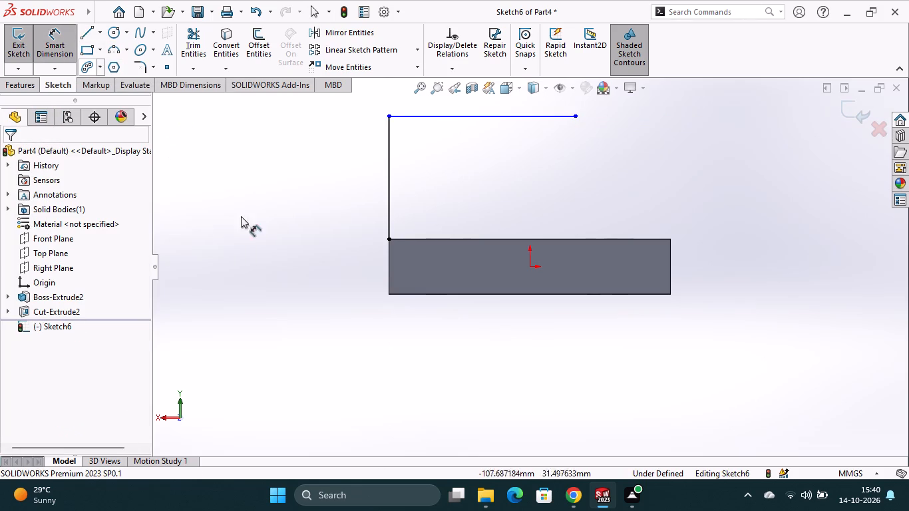
{"action": "left_click", "coordinate": [389, 193]}
{"action": "left_click", "coordinate": [351, 194]}
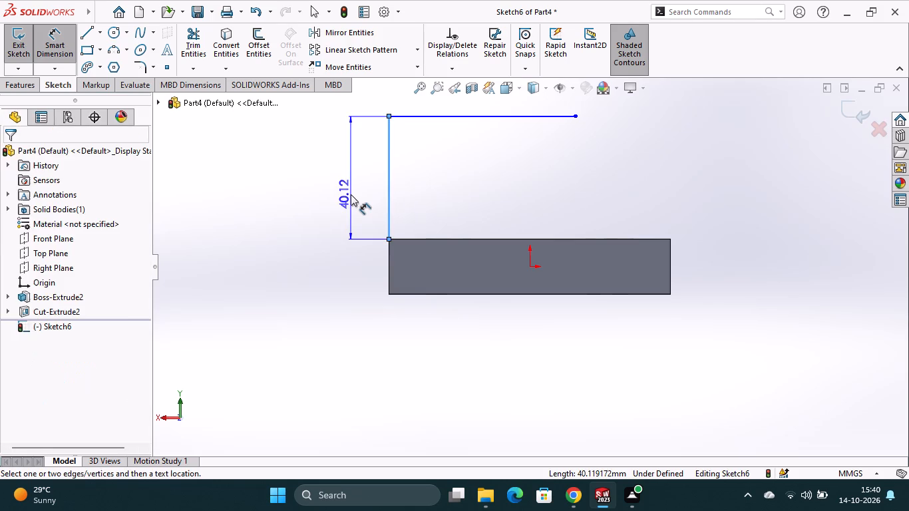
{"action": "type", "text": "53"}
{"action": "key", "text": "Return"}
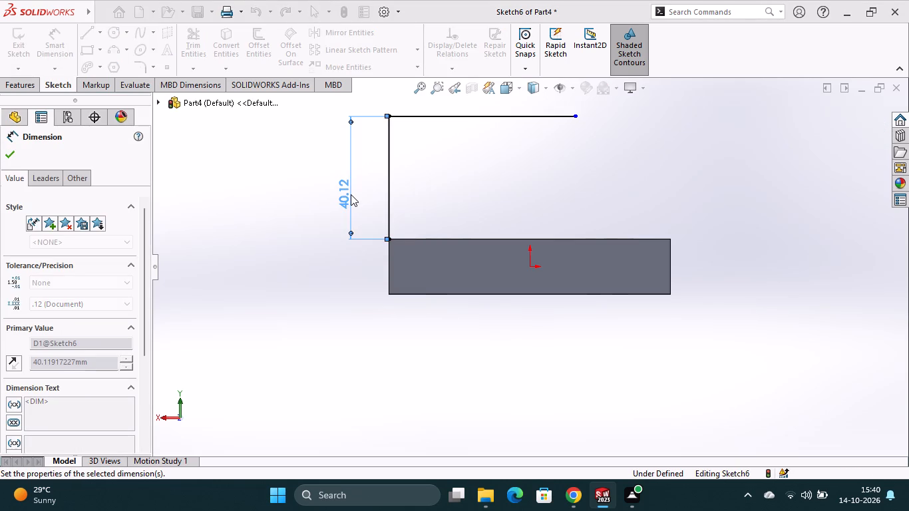
{"action": "scroll", "coordinate": [476, 173], "scroll_direction": "up", "scroll_amount": 2}
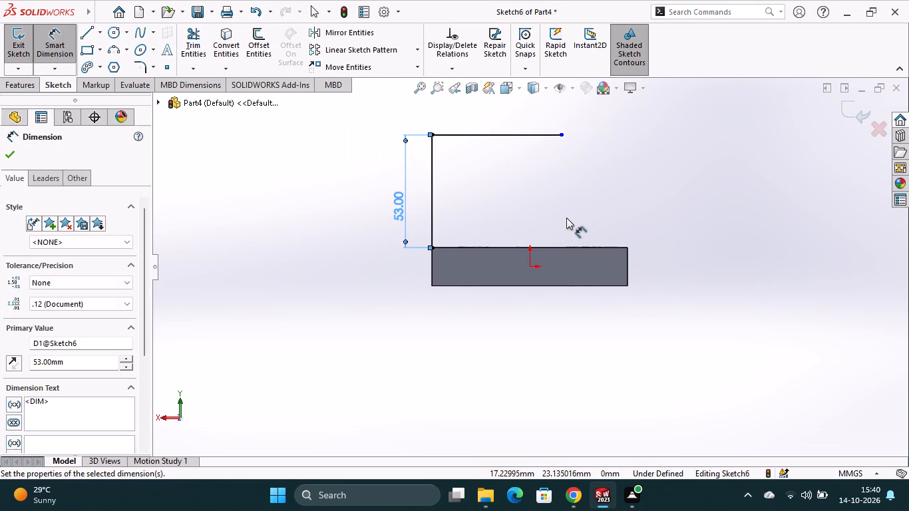
{"action": "key", "text": "Escape"}
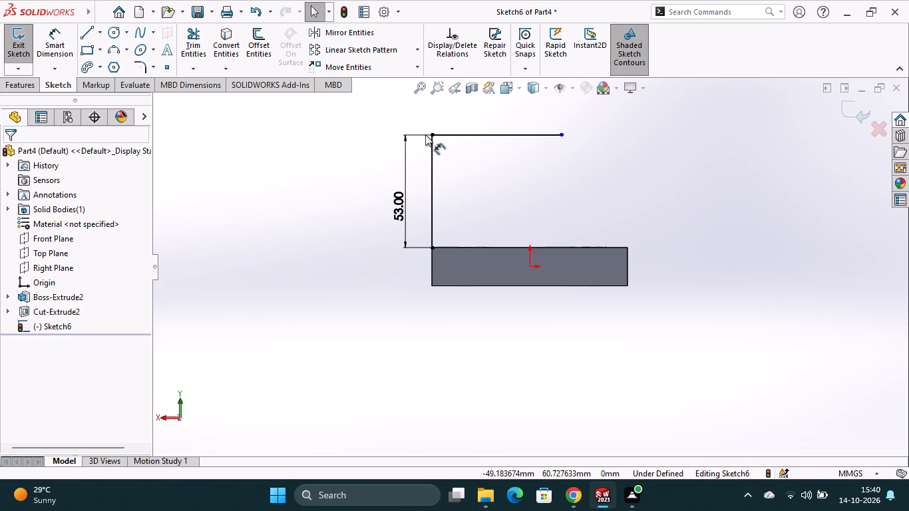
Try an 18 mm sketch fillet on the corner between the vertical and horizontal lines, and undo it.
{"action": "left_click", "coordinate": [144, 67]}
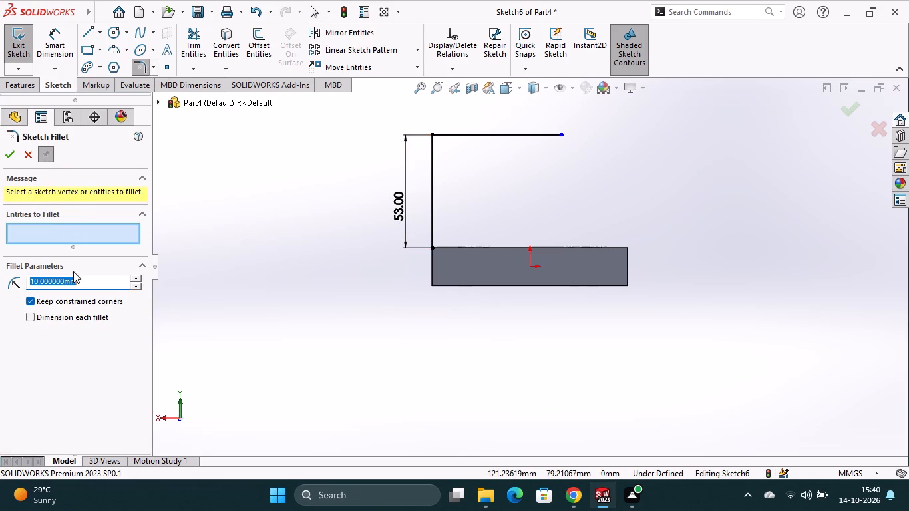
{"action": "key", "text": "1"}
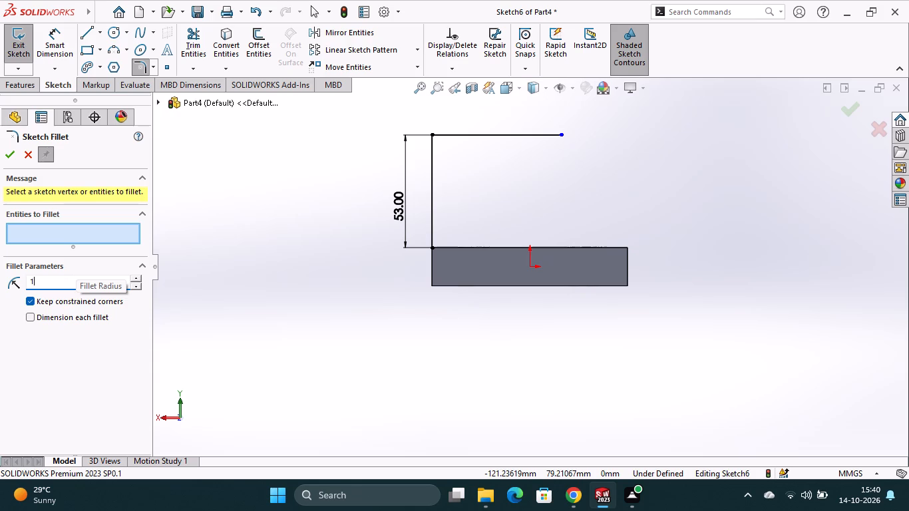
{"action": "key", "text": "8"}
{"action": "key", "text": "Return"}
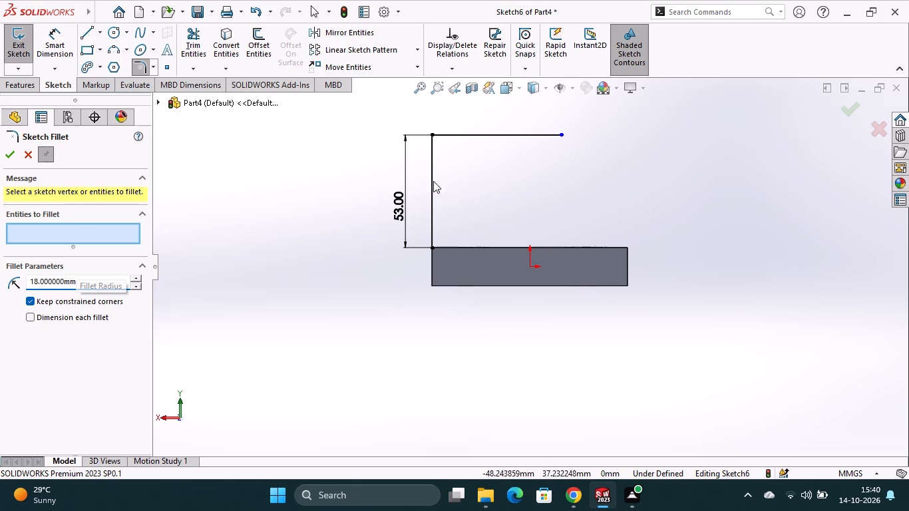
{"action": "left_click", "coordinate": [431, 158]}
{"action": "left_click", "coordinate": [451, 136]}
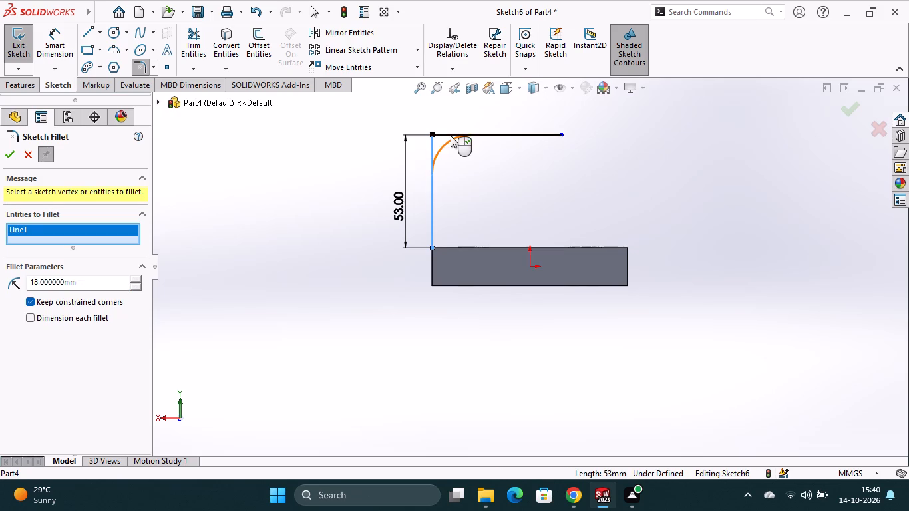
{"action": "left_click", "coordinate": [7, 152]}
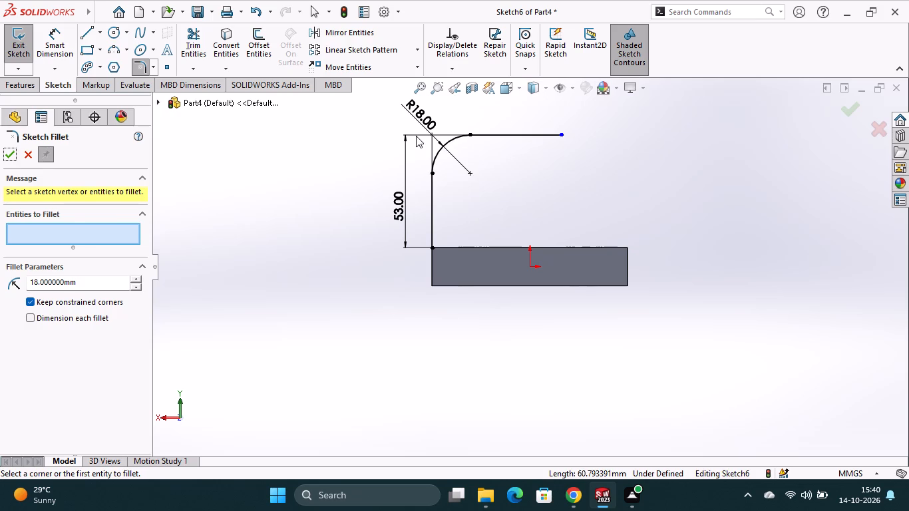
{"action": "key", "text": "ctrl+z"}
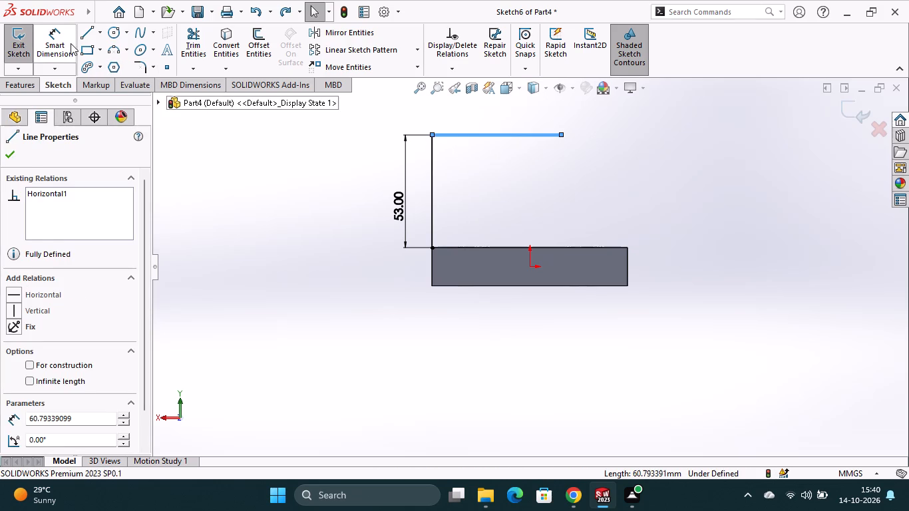
Dimension the horizontal line's length as 63 mm.
{"action": "left_click", "coordinate": [71, 43]}
{"action": "left_click", "coordinate": [502, 134]}
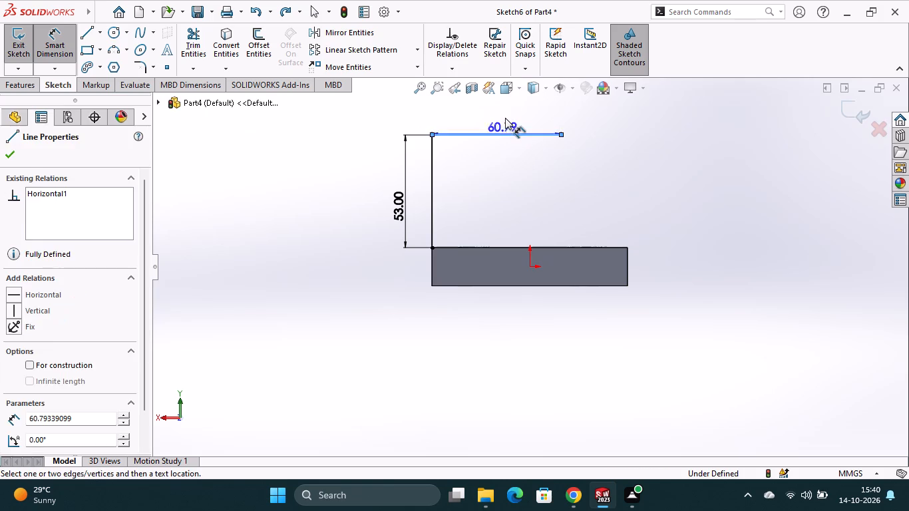
{"action": "left_click", "coordinate": [505, 118]}
{"action": "type", "text": "63"}
{"action": "key", "text": "Return"}
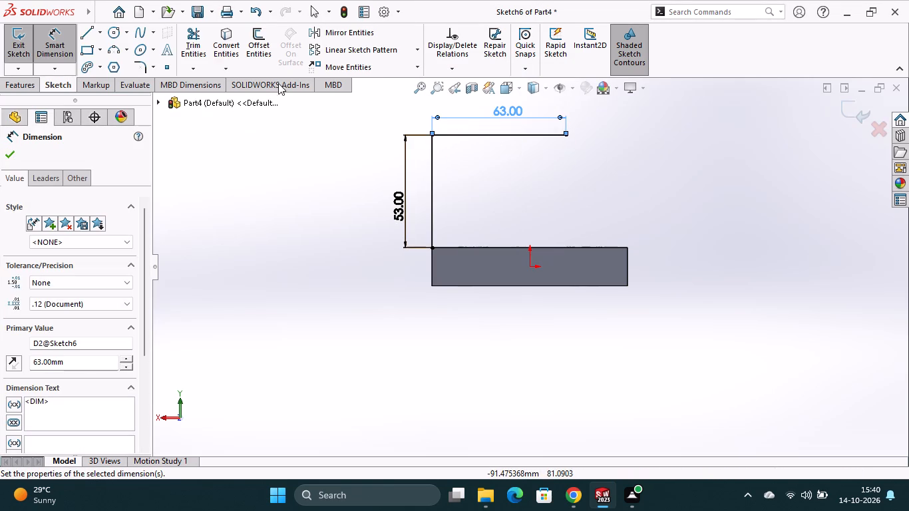
Round the corner between the vertical and horizontal lines with an 18 mm sketch fillet, keeping constrained corners.
{"action": "left_click", "coordinate": [145, 67]}
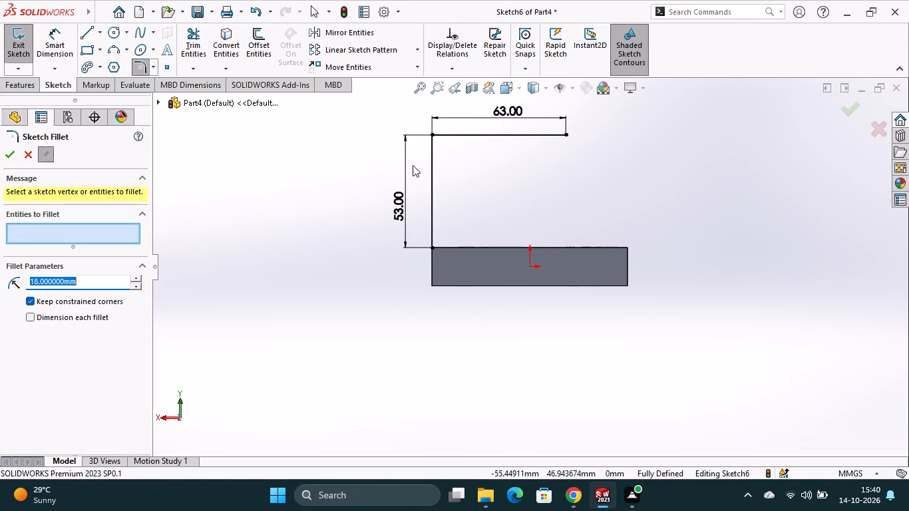
{"action": "left_click", "coordinate": [432, 157]}
{"action": "left_click", "coordinate": [464, 134]}
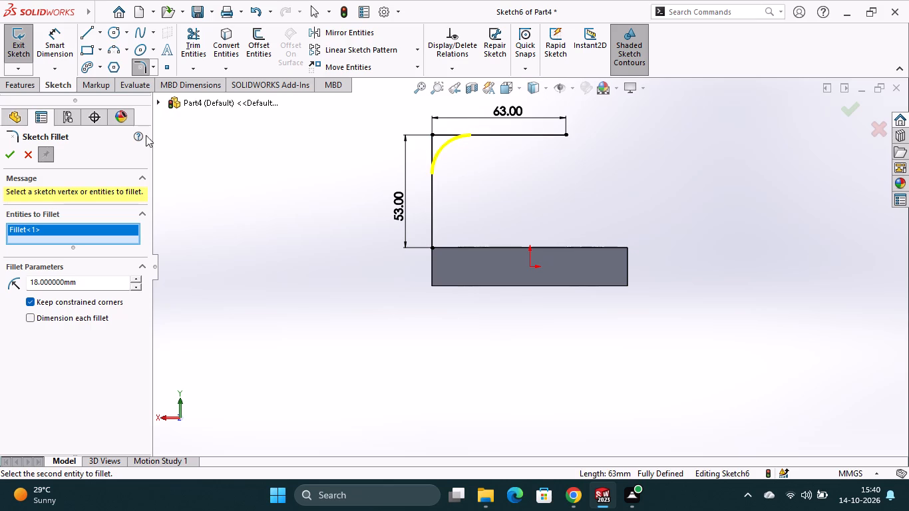
{"action": "left_click", "coordinate": [9, 154]}
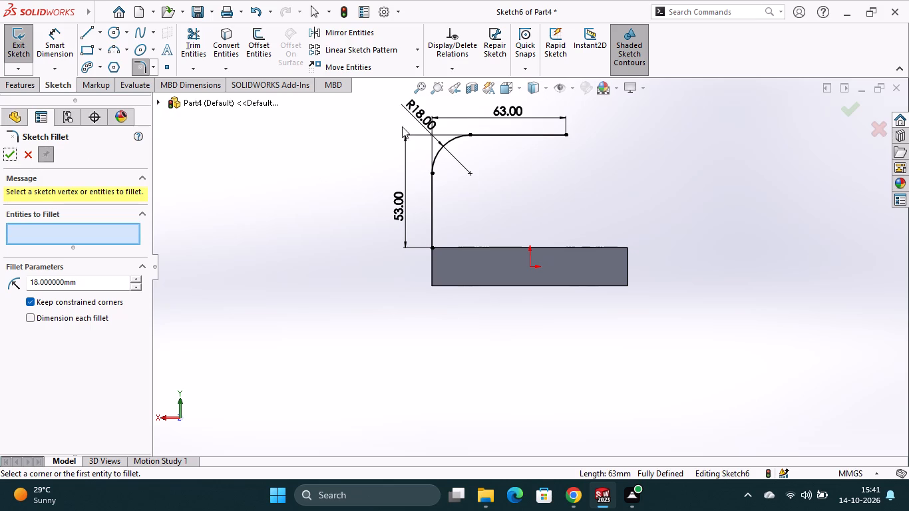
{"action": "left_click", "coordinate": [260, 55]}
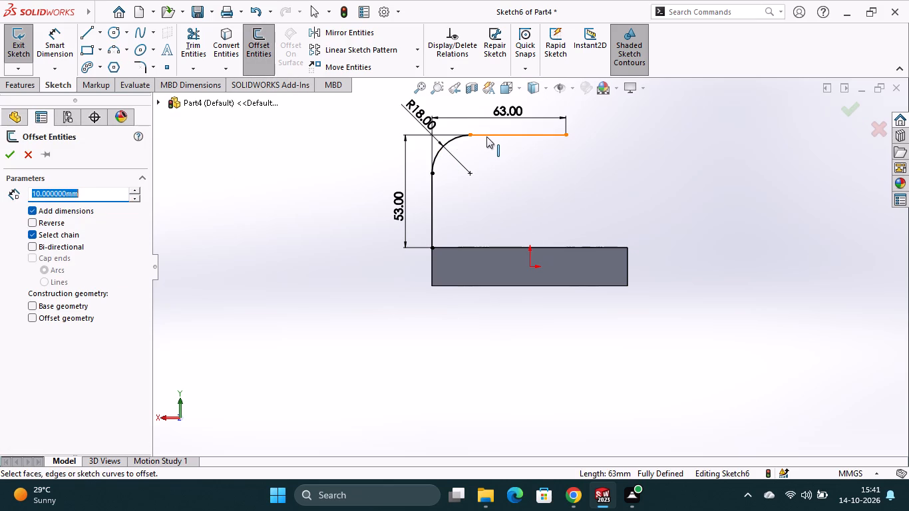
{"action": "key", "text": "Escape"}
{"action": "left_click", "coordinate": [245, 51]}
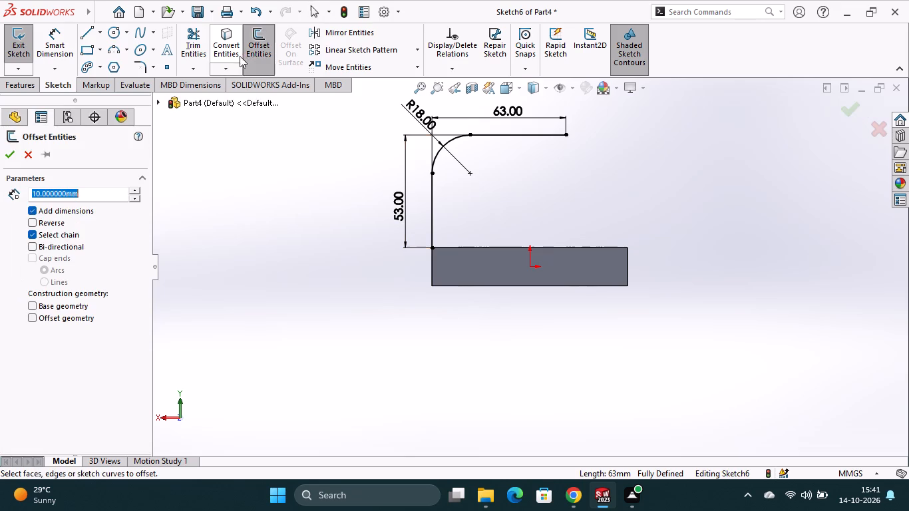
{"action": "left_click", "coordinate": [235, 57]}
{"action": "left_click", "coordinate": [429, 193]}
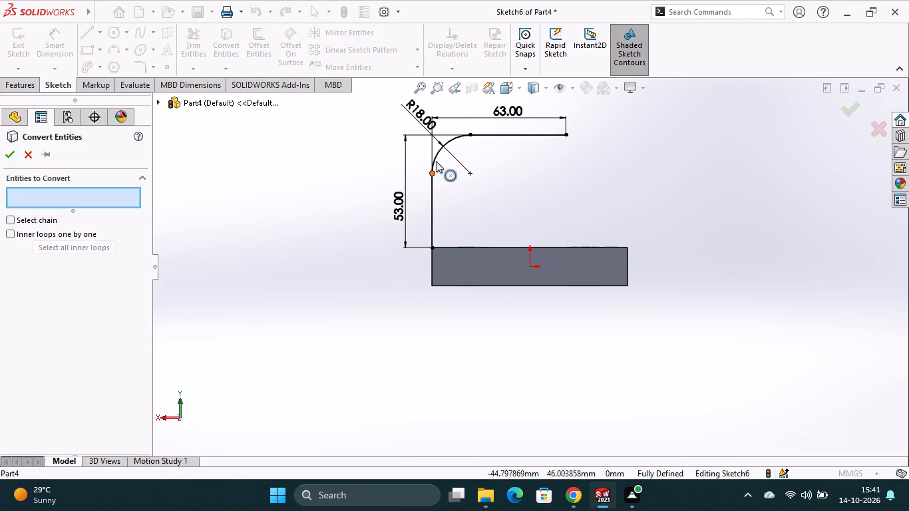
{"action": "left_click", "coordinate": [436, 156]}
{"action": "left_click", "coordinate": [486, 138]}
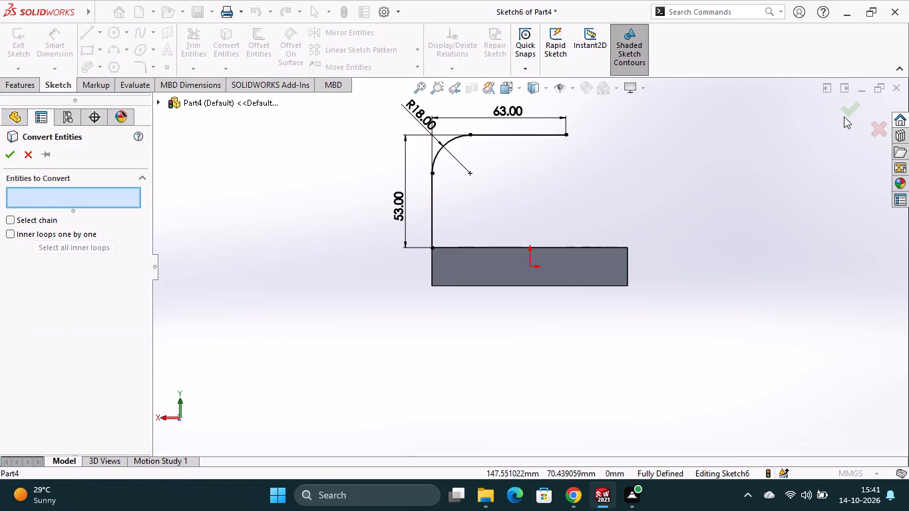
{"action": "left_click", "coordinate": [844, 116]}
Offset the whole line-and-arc chain 12 mm to its inner side, with the direction reversed and dimensions added.
{"action": "left_click", "coordinate": [253, 53]}
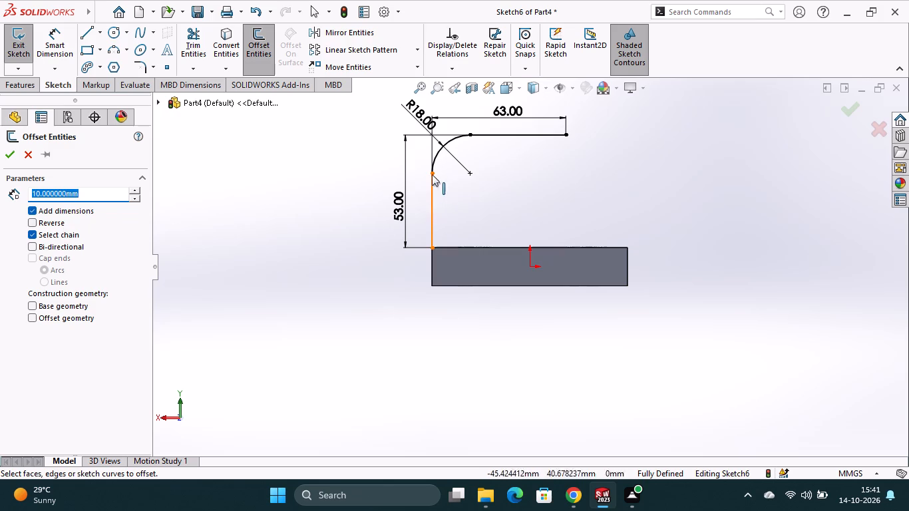
{"action": "left_click", "coordinate": [438, 156]}
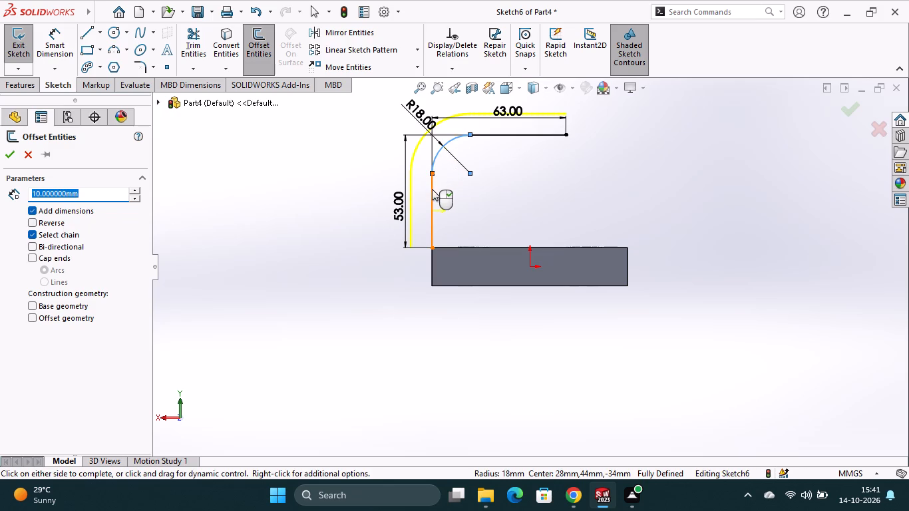
{"action": "left_click", "coordinate": [33, 224]}
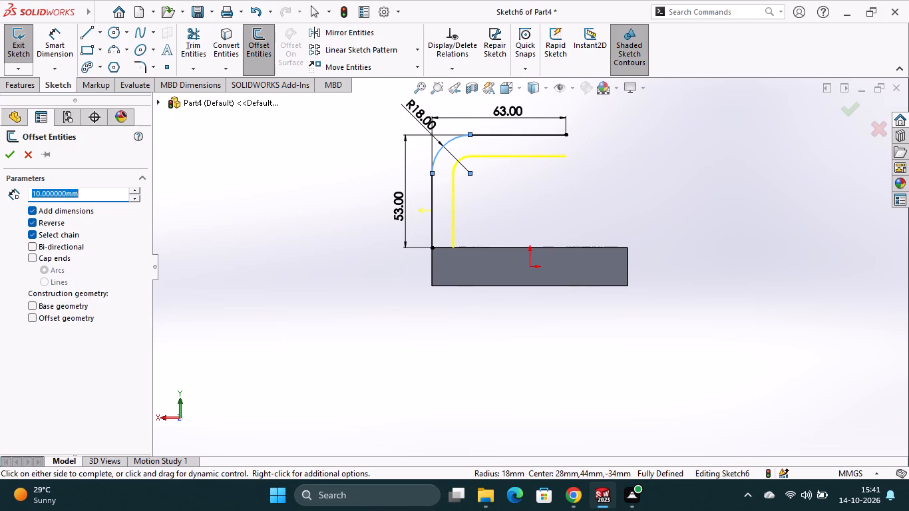
{"action": "type", "text": "12"}
{"action": "key", "text": "Return"}
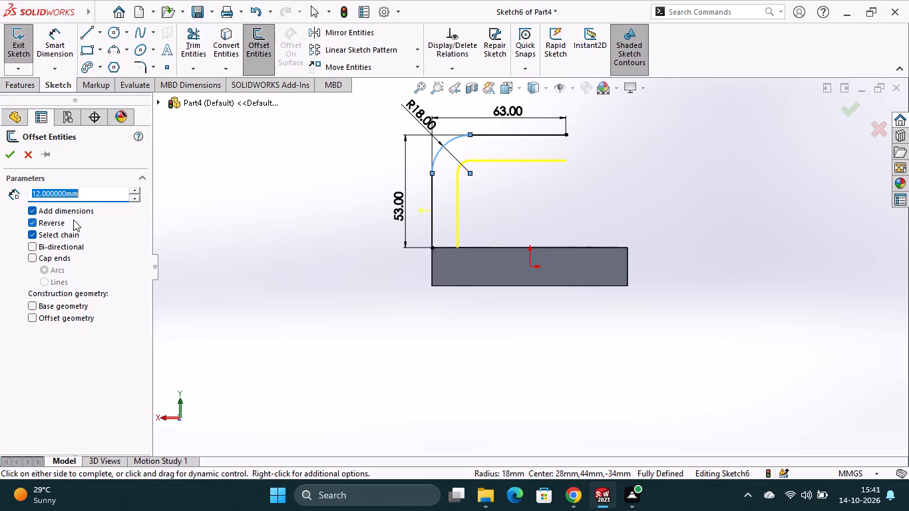
{"action": "left_click", "coordinate": [15, 157]}
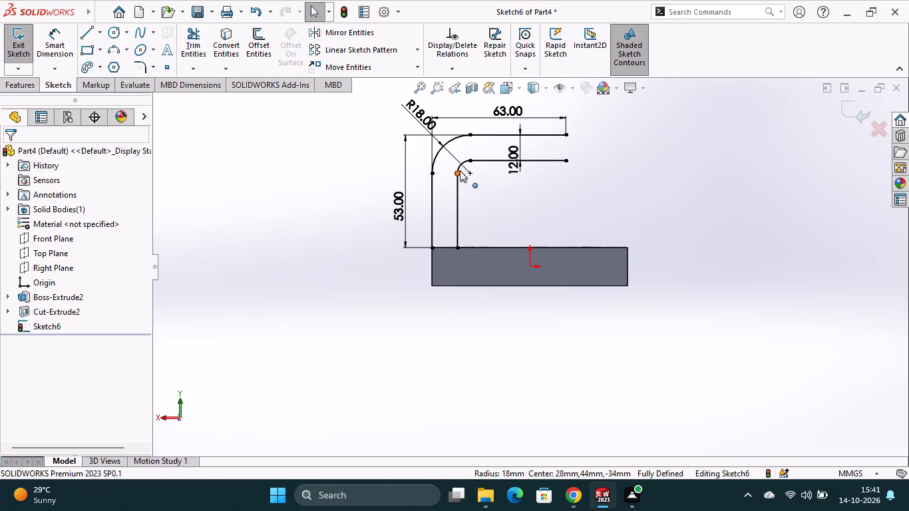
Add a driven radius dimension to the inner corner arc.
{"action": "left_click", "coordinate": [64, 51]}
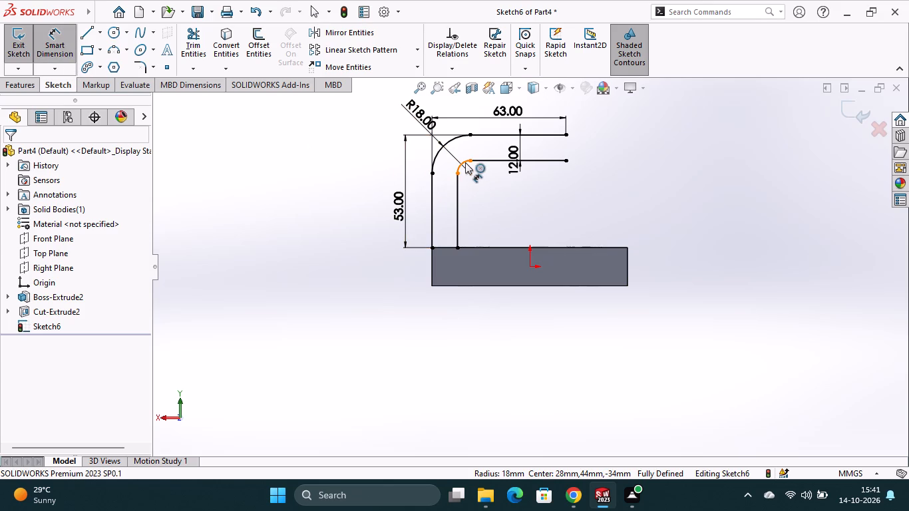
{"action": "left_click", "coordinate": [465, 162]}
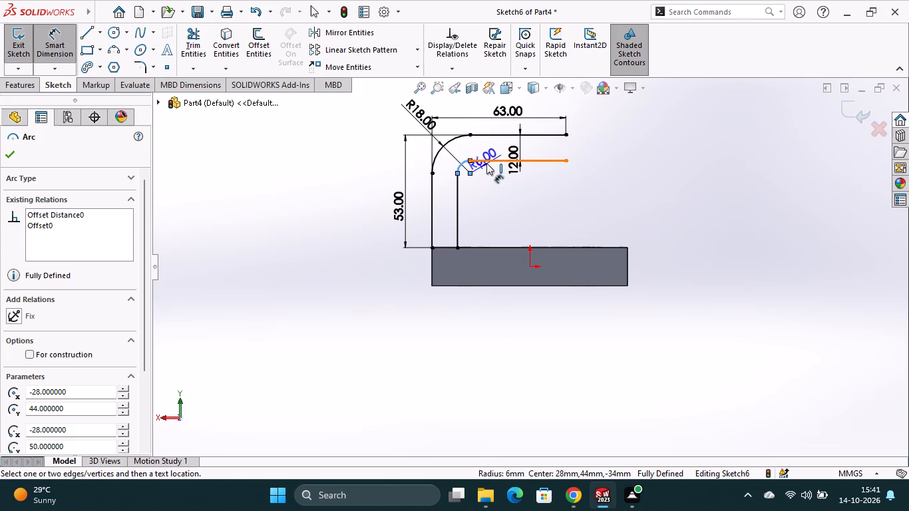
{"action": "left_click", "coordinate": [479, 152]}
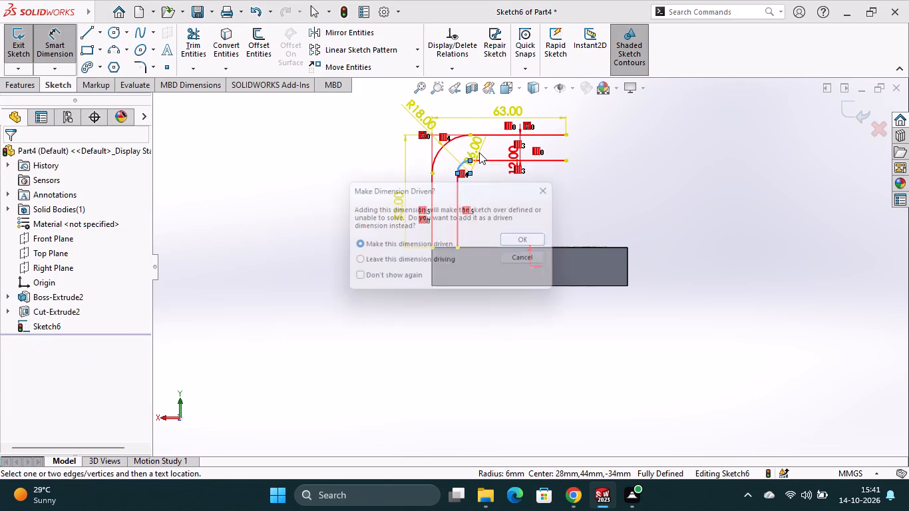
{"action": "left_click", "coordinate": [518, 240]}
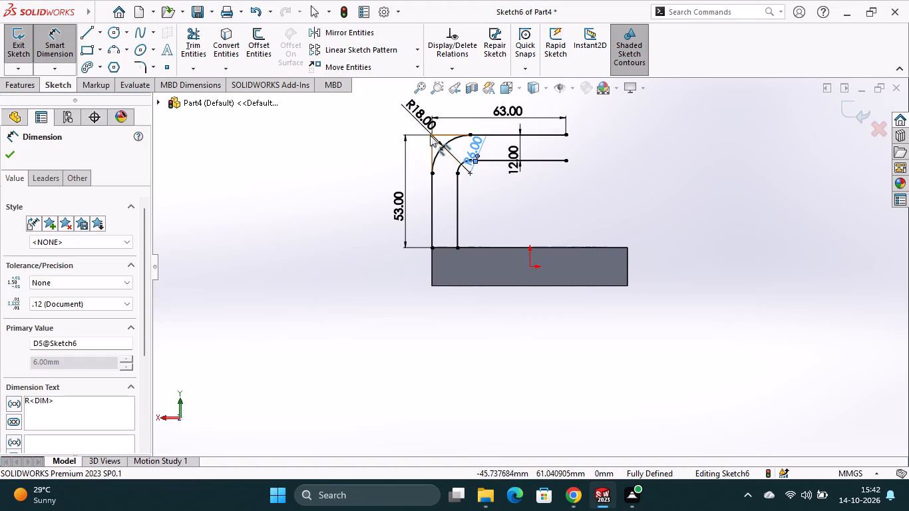
Delete the outer corner arc's radius dimension.
{"action": "right_click", "coordinate": [419, 118]}
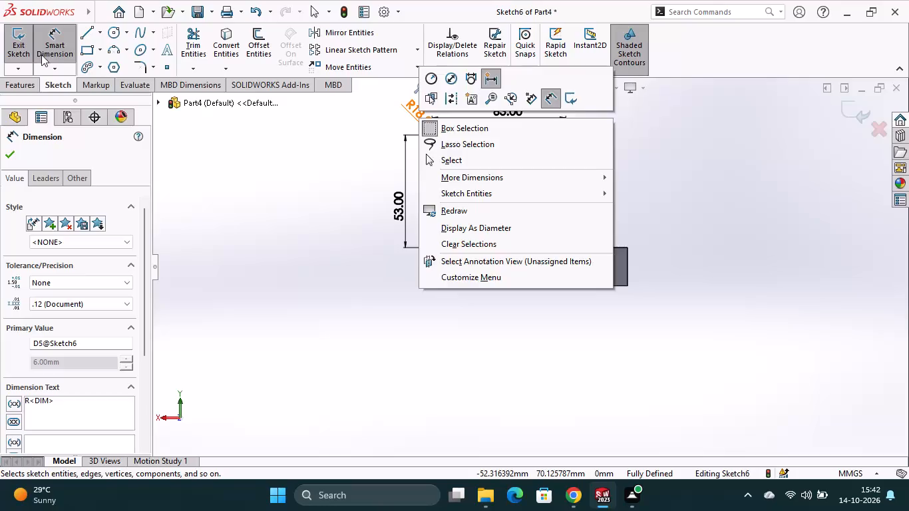
{"action": "left_click", "coordinate": [48, 52]}
{"action": "right_click", "coordinate": [419, 116]}
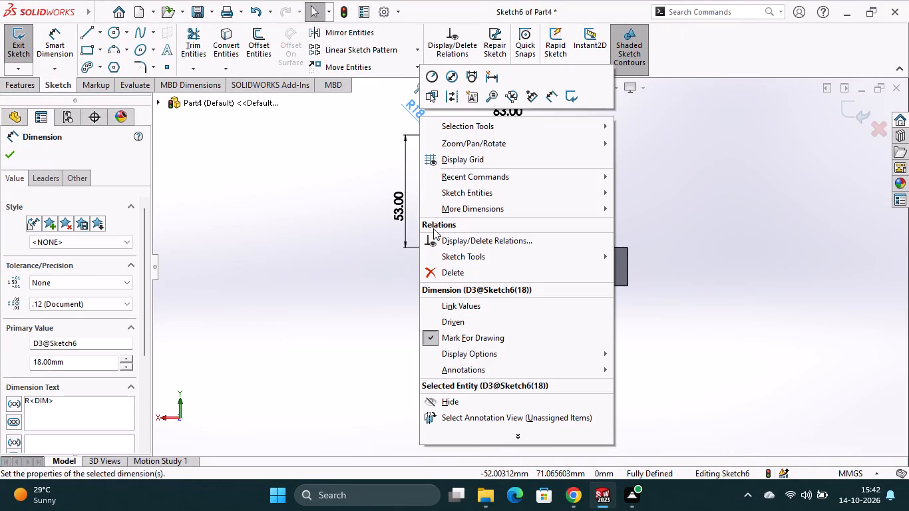
{"action": "left_click", "coordinate": [442, 269]}
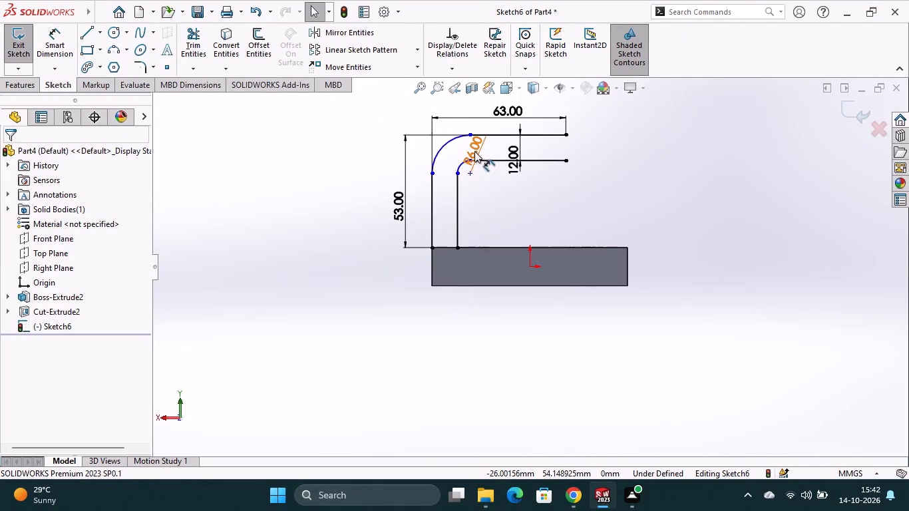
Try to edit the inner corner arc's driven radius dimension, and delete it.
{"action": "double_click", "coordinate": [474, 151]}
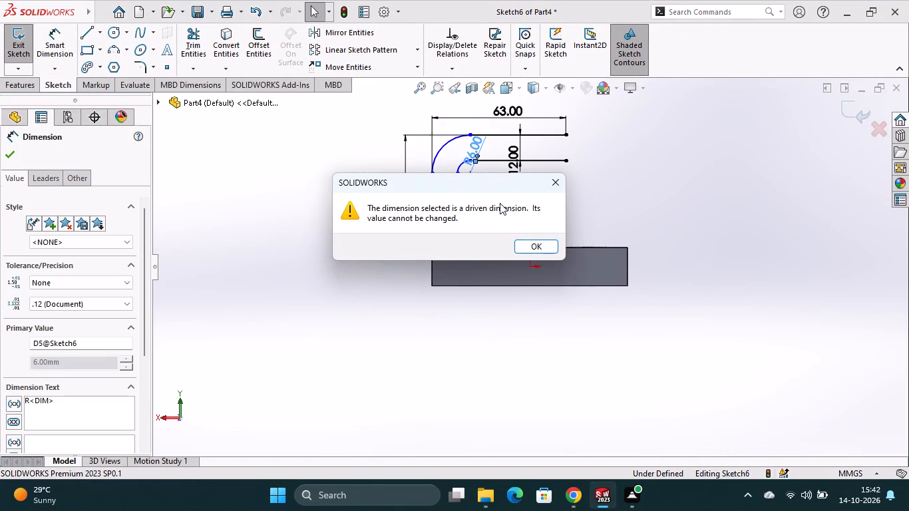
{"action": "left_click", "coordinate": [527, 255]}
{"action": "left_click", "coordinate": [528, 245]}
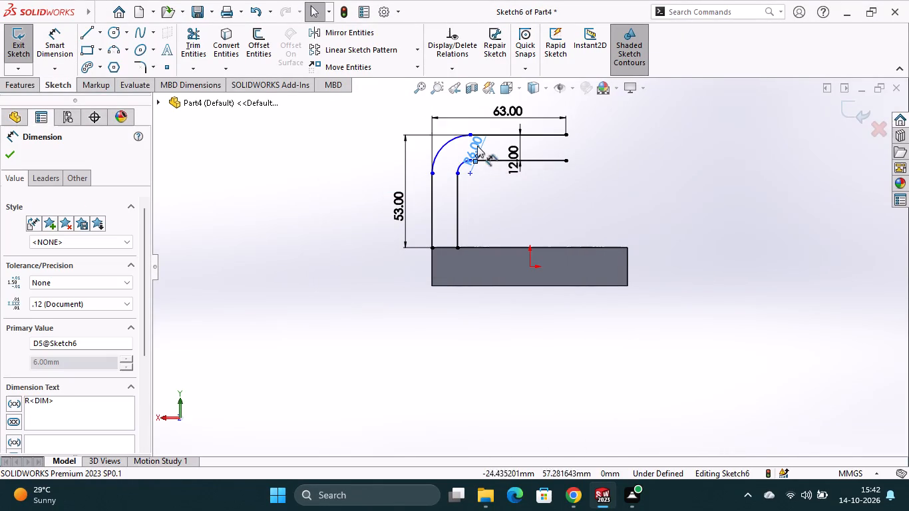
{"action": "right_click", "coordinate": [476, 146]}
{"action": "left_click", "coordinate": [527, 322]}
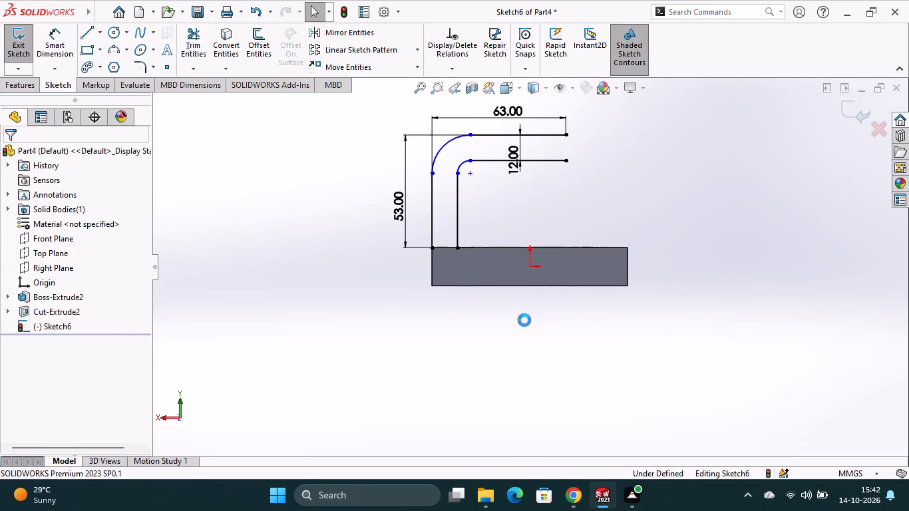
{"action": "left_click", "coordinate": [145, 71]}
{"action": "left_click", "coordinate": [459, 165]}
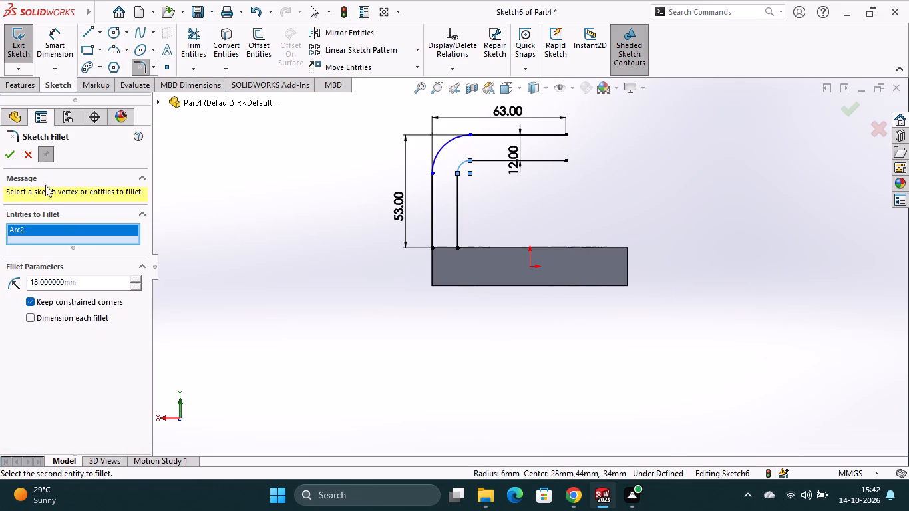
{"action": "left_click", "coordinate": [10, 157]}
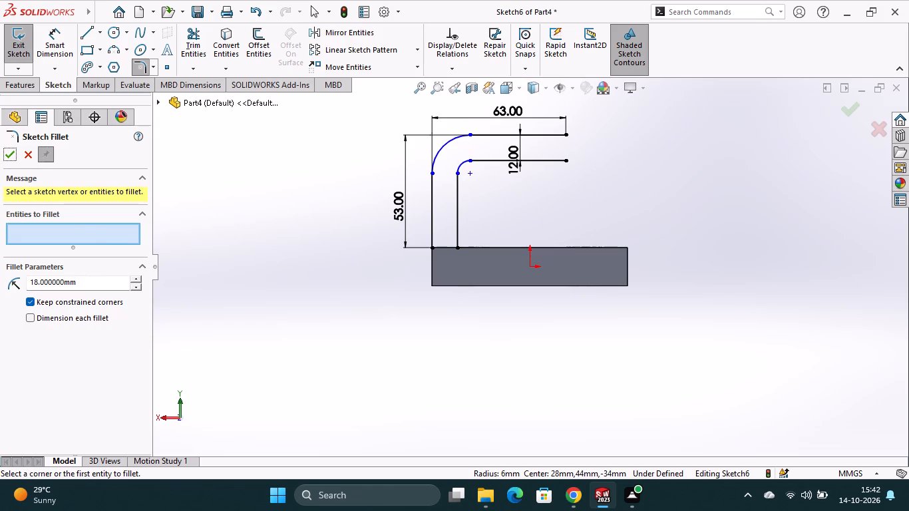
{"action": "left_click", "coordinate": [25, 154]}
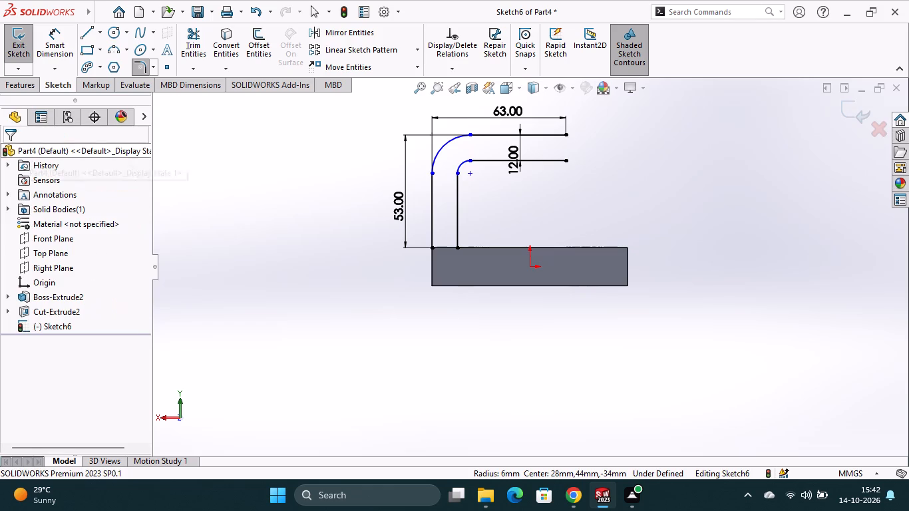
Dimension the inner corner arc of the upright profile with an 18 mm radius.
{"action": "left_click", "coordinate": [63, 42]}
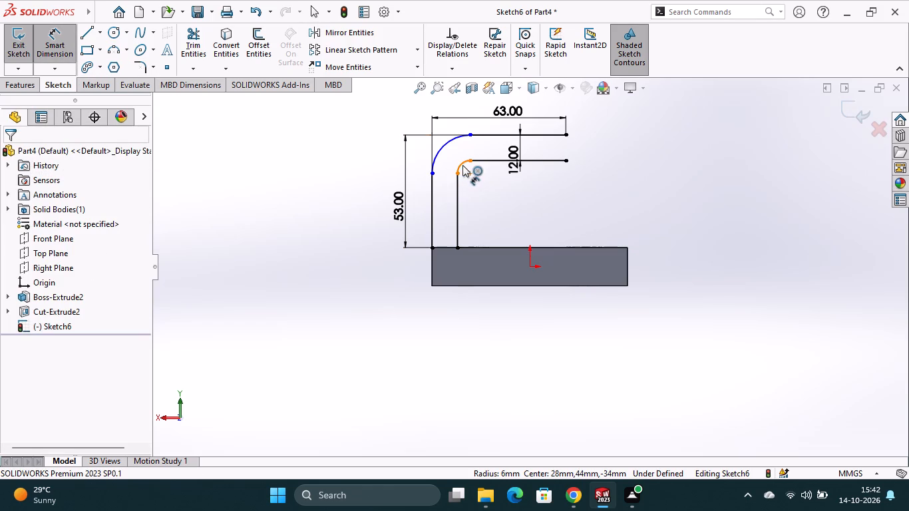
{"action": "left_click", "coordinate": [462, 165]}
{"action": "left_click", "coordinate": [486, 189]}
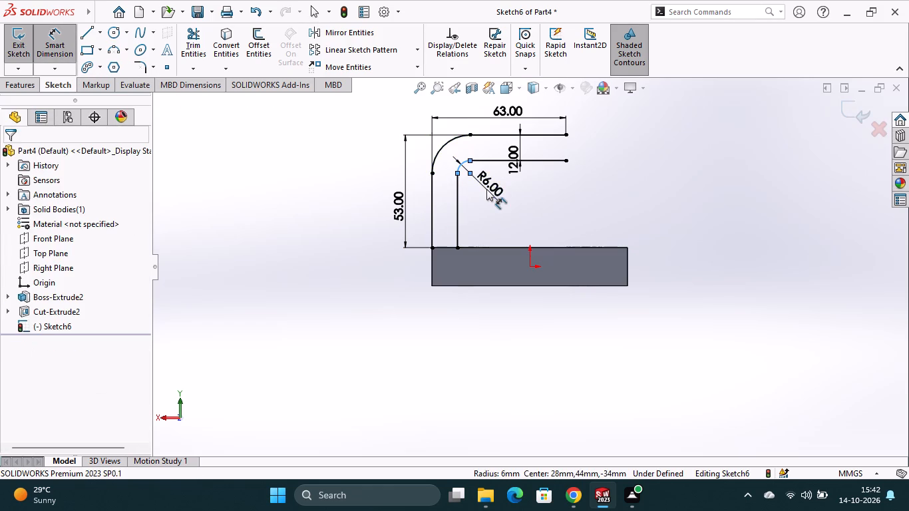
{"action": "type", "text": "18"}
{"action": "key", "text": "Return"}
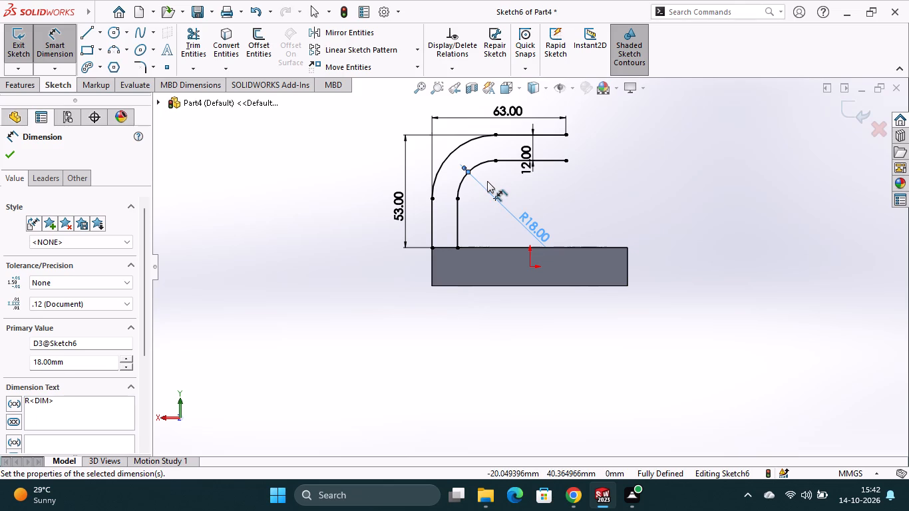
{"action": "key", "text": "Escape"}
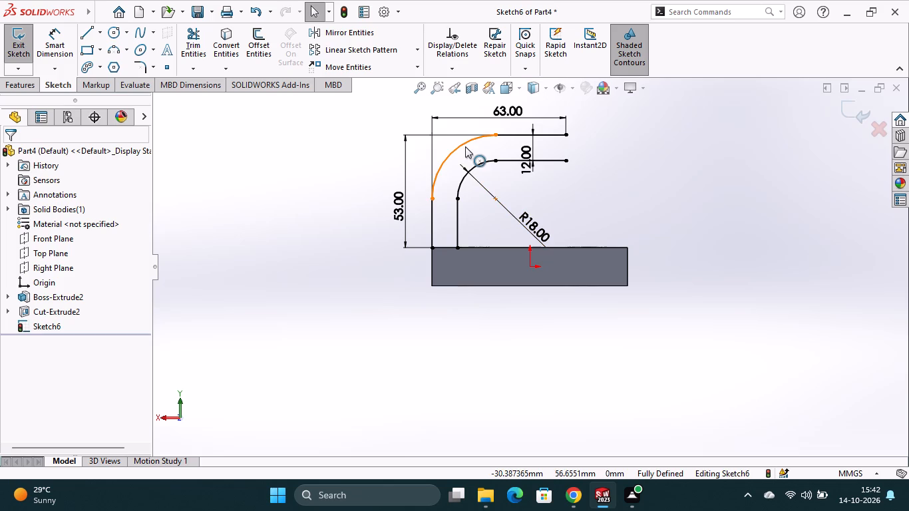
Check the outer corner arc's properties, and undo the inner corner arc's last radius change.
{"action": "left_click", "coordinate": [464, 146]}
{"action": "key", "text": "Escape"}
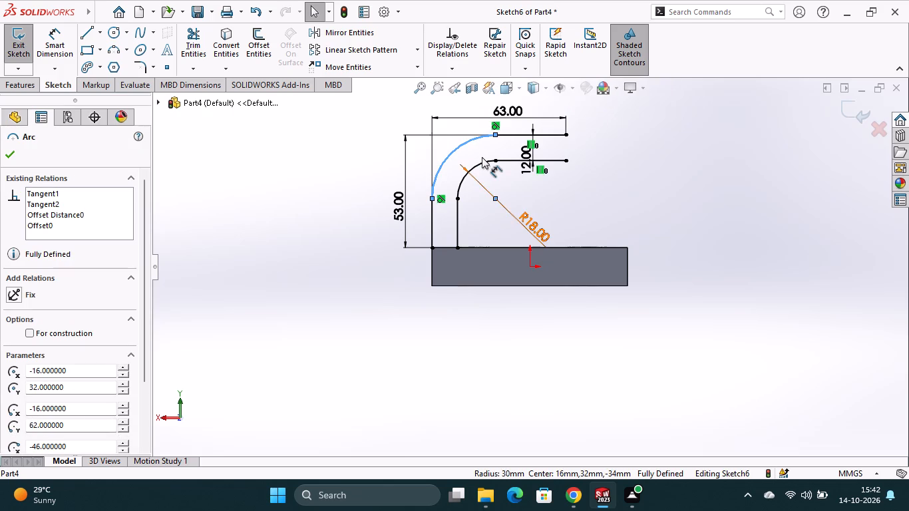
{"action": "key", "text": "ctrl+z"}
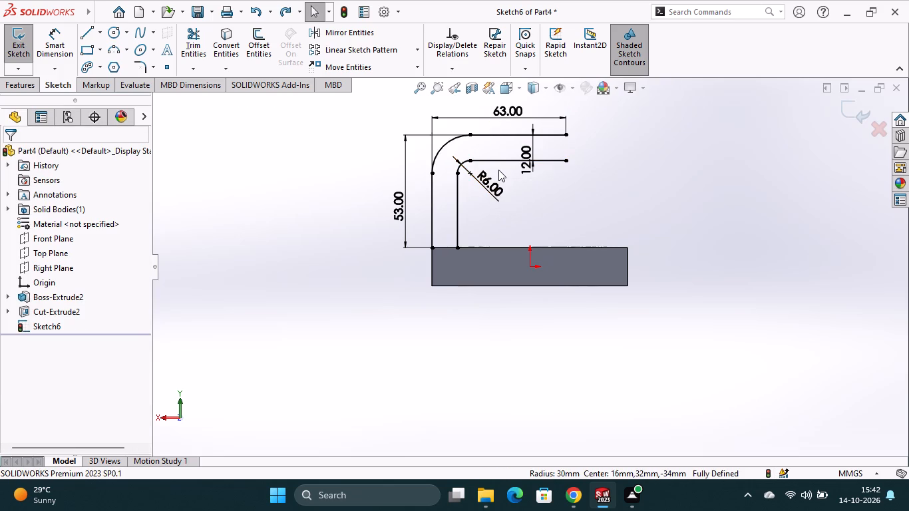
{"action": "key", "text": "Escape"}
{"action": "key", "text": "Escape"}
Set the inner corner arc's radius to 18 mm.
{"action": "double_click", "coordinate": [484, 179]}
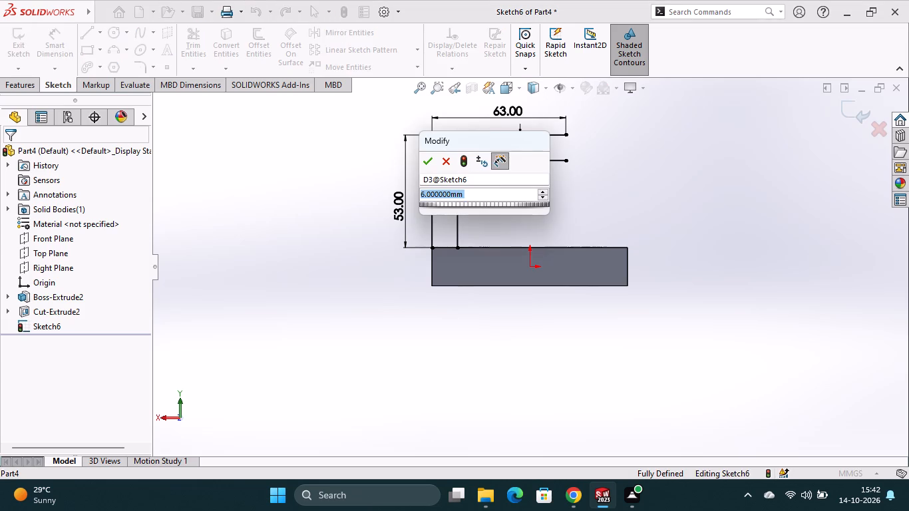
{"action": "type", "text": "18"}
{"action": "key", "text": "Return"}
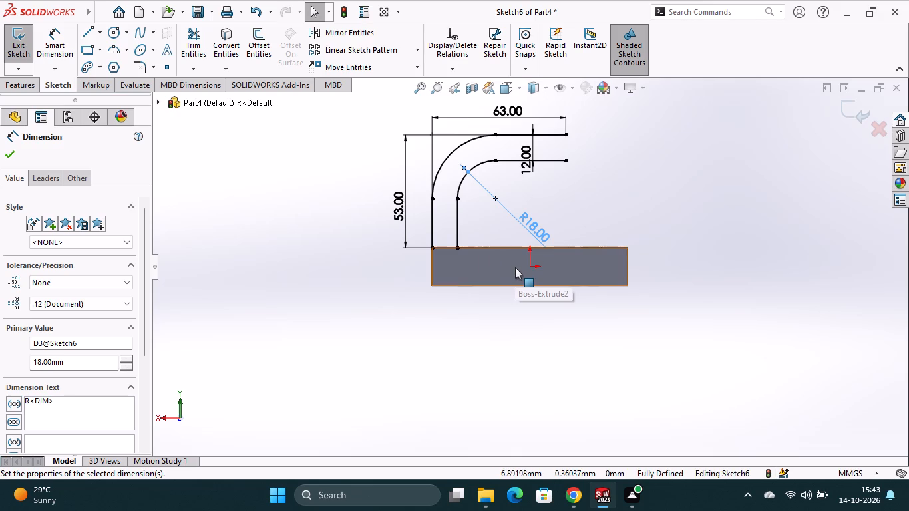
Undo the whole upright profile, including its radius, offset, corner arcs, dimensions and lines, until the sketch is empty.
{"action": "scroll", "coordinate": [531, 309], "scroll_direction": "down", "scroll_amount": 1}
{"action": "middle_click_drag", "start_coordinate": [531, 309], "coordinate": [458, 313]}
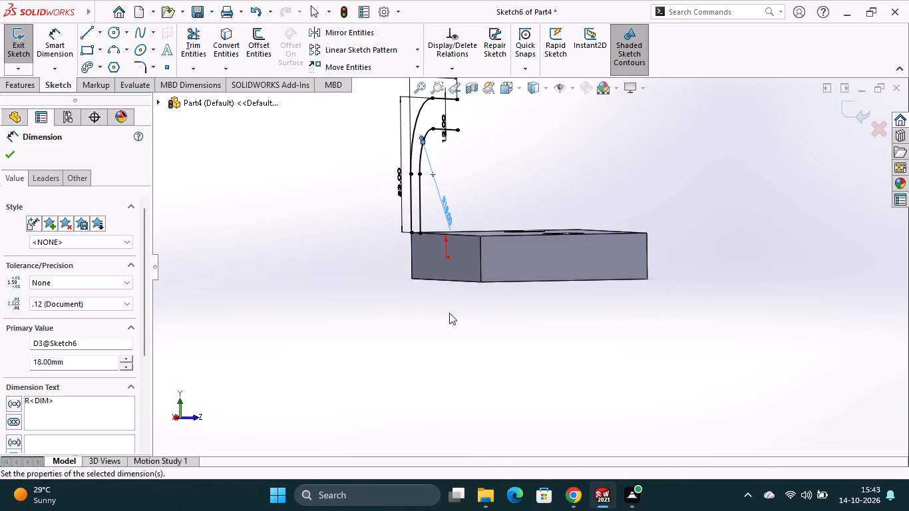
{"action": "middle_click_drag", "start_coordinate": [447, 315], "coordinate": [374, 301]}
{"action": "middle_click_drag", "start_coordinate": [502, 311], "coordinate": [456, 329]}
{"action": "key", "text": "ctrl+z"}
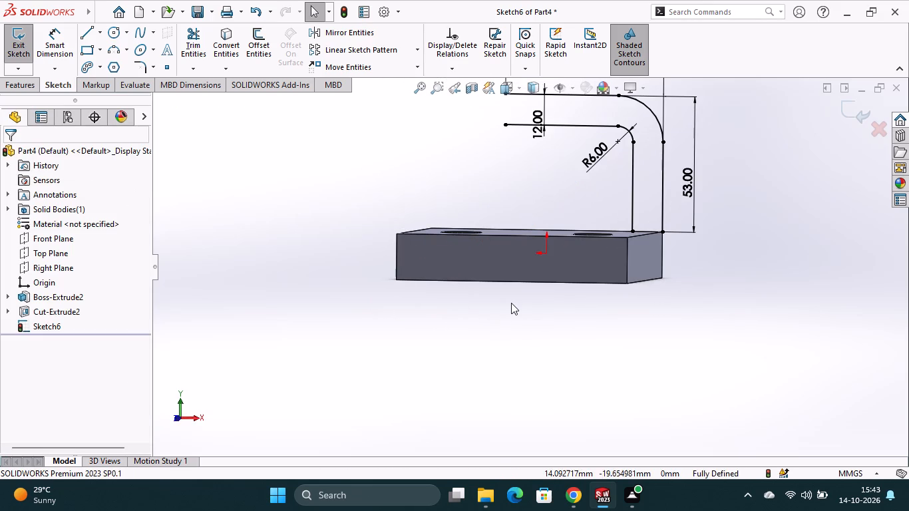
{"action": "key", "text": "ctrl+z"}
{"action": "key", "text": "ctrl+z"}
{"action": "key", "text": "ctrl+z"}
{"action": "key", "text": "ctrl+z"}
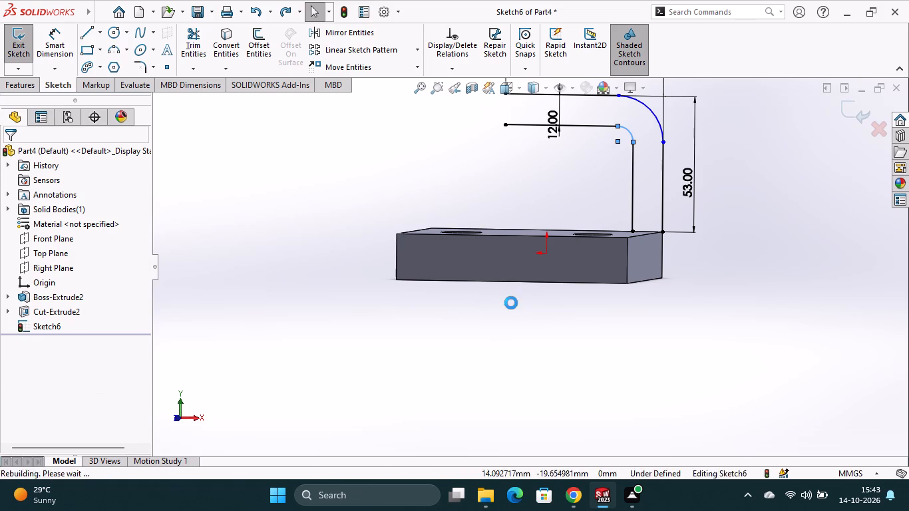
{"action": "key", "text": "ctrl+z"}
{"action": "key", "text": "ctrl+z"}
{"action": "key", "text": "ctrl+z"}
{"action": "key", "text": "ctrl+z"}
{"action": "key", "text": "ctrl+z"}
{"action": "key", "text": "ctrl+z"}
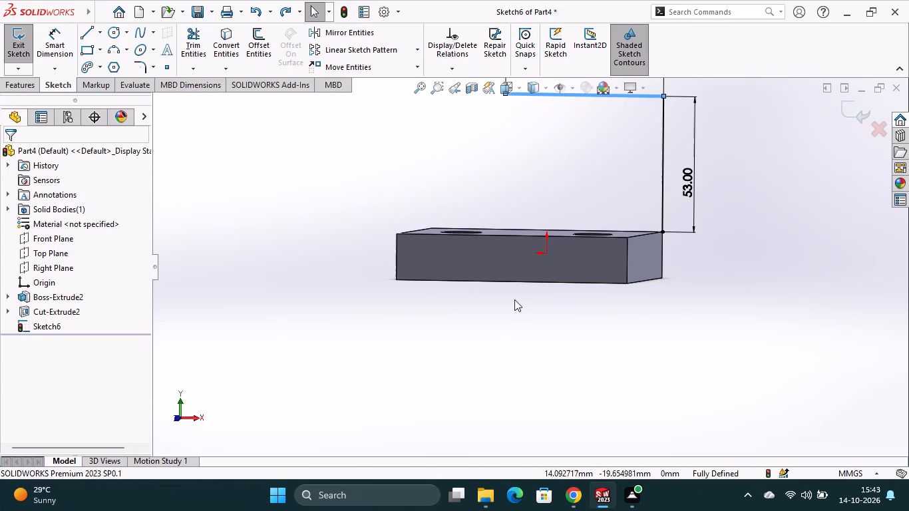
{"action": "key", "text": "ctrl+z"}
{"action": "key", "text": "ctrl+z"}
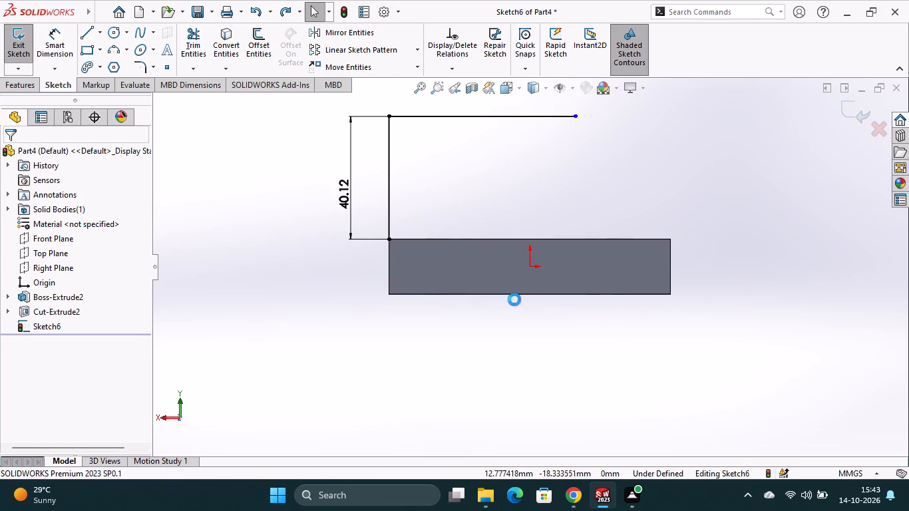
{"action": "key", "text": "ctrl+z"}
{"action": "key", "text": "ctrl+z"}
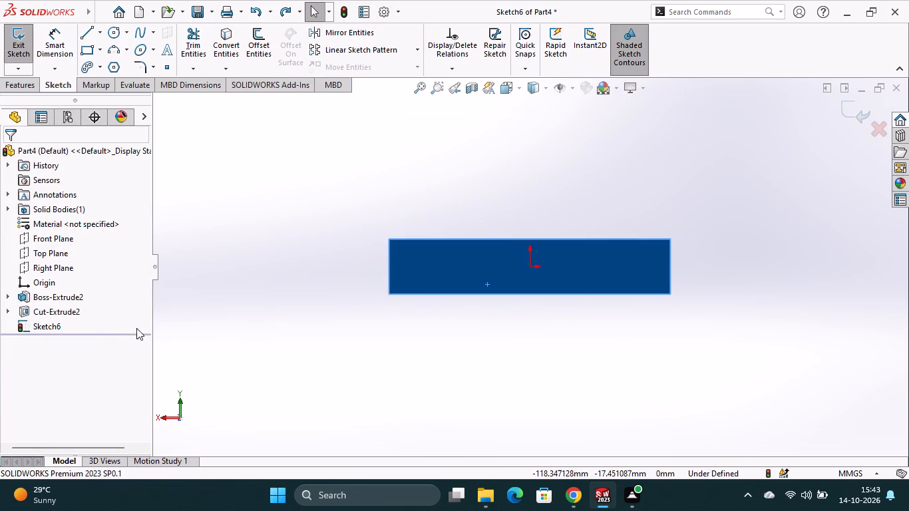
Leave the empty sketch and set the base plate extrusion's end condition to Blind.
{"action": "right_click", "coordinate": [75, 299]}
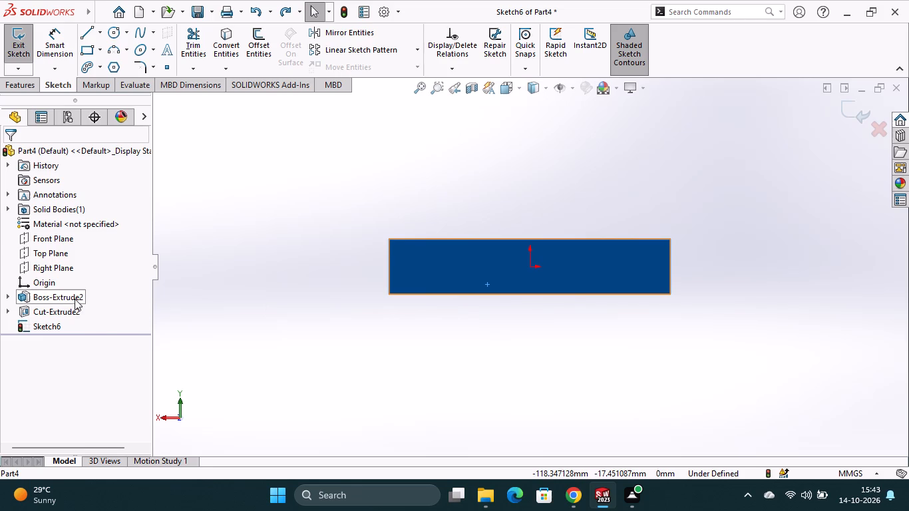
{"action": "left_click", "coordinate": [60, 297]}
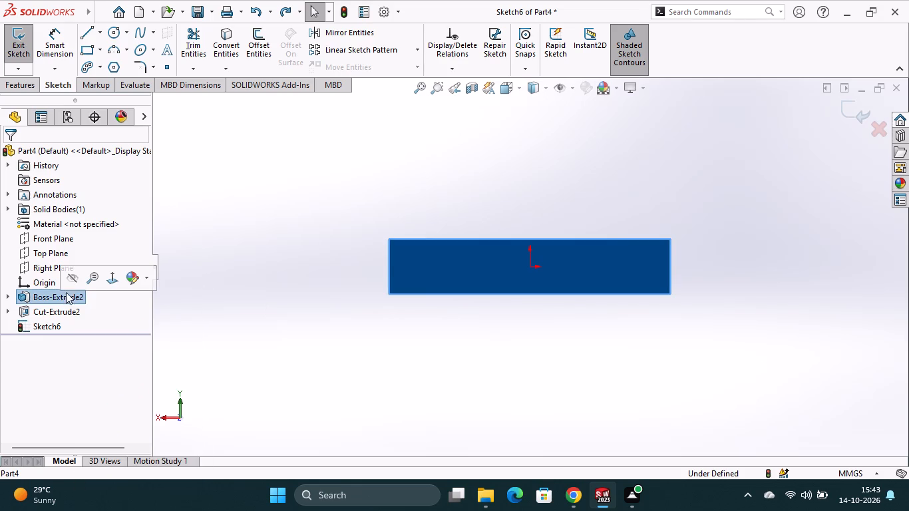
{"action": "left_click", "coordinate": [63, 296]}
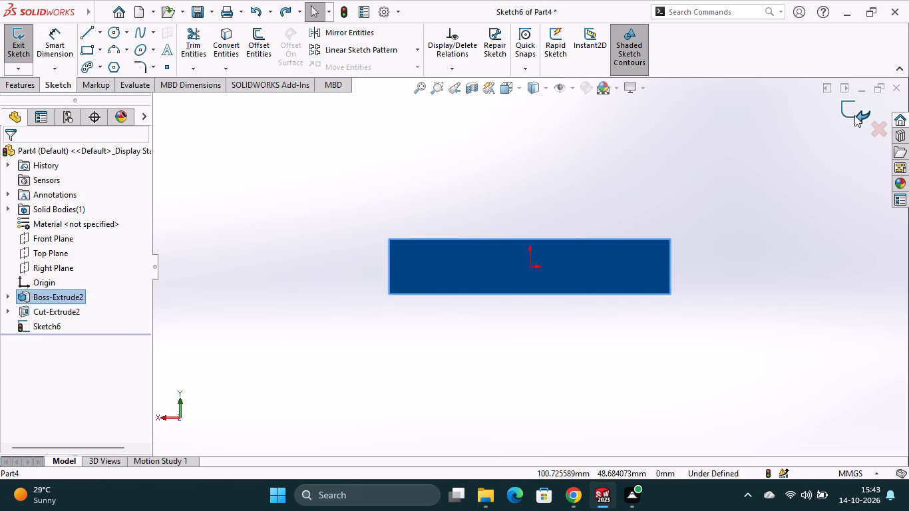
{"action": "left_click", "coordinate": [854, 115]}
{"action": "left_click", "coordinate": [69, 295]}
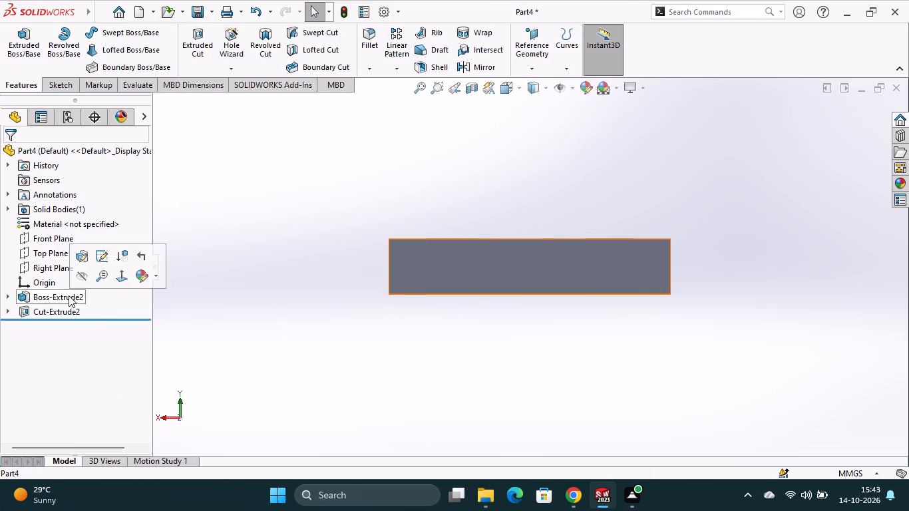
{"action": "left_click", "coordinate": [85, 262]}
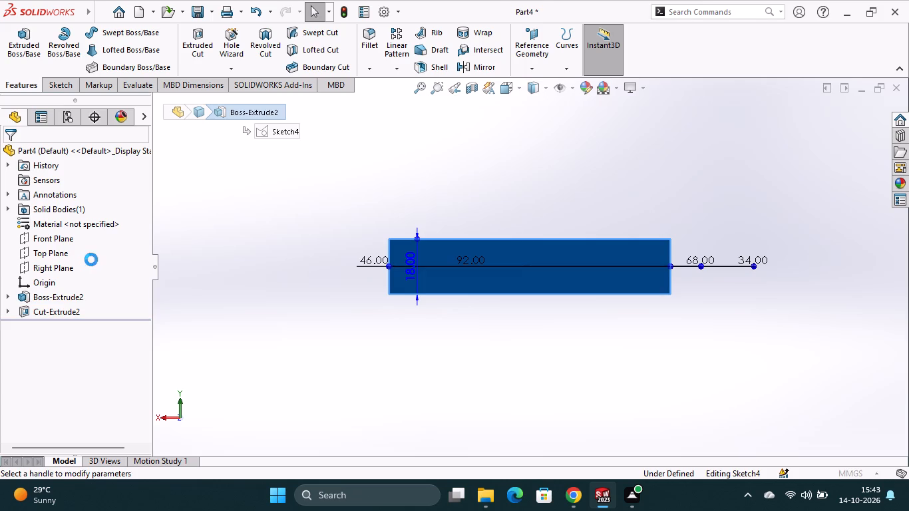
{"action": "left_click", "coordinate": [95, 236]}
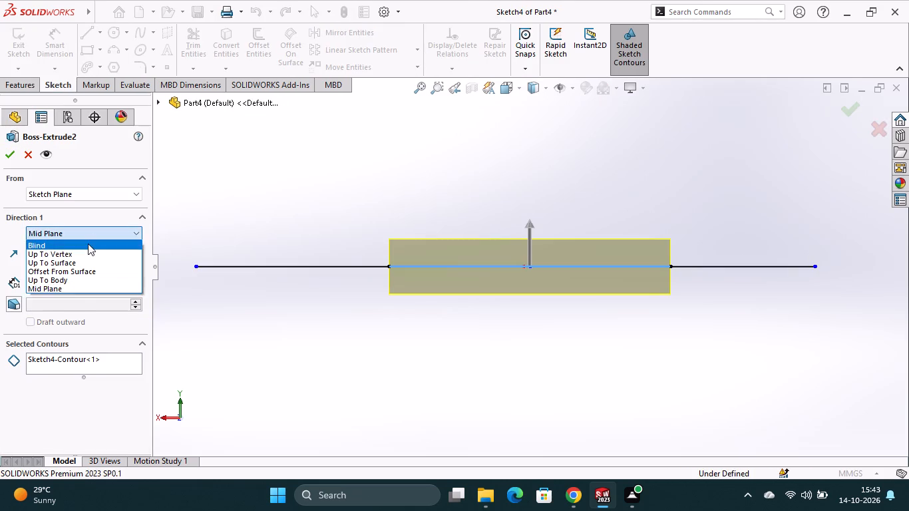
{"action": "left_click", "coordinate": [88, 244]}
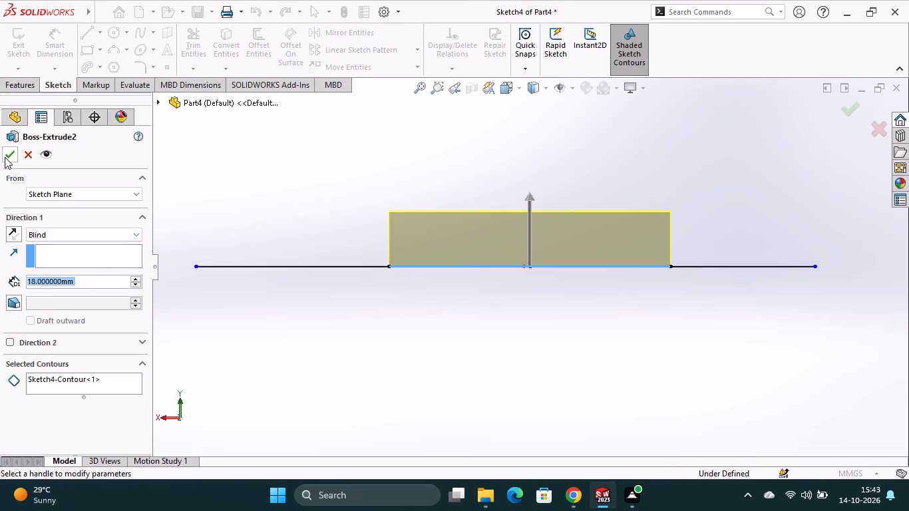
{"action": "left_click", "coordinate": [5, 157]}
Start a new sketch on the plate's long side face that lies farther from the two holes.
{"action": "middle_click_drag", "start_coordinate": [652, 343], "coordinate": [514, 363]}
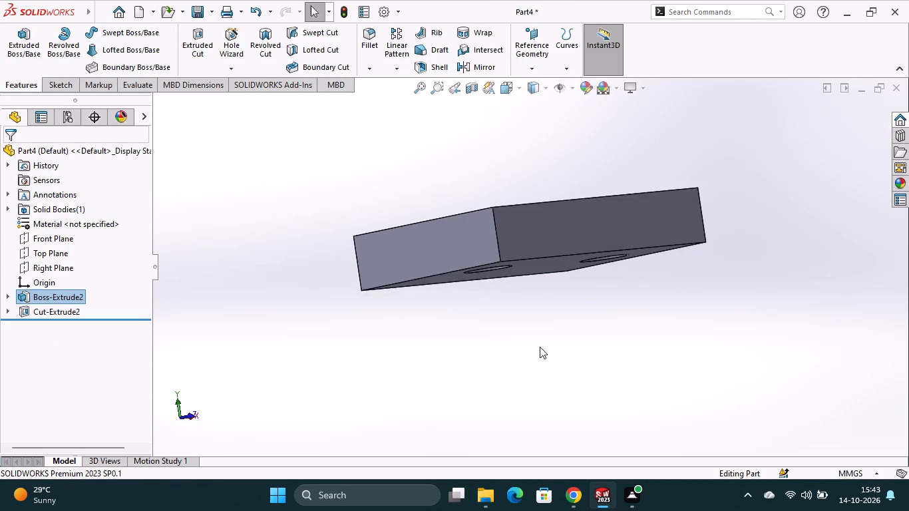
{"action": "middle_click_drag", "start_coordinate": [606, 336], "coordinate": [614, 369]}
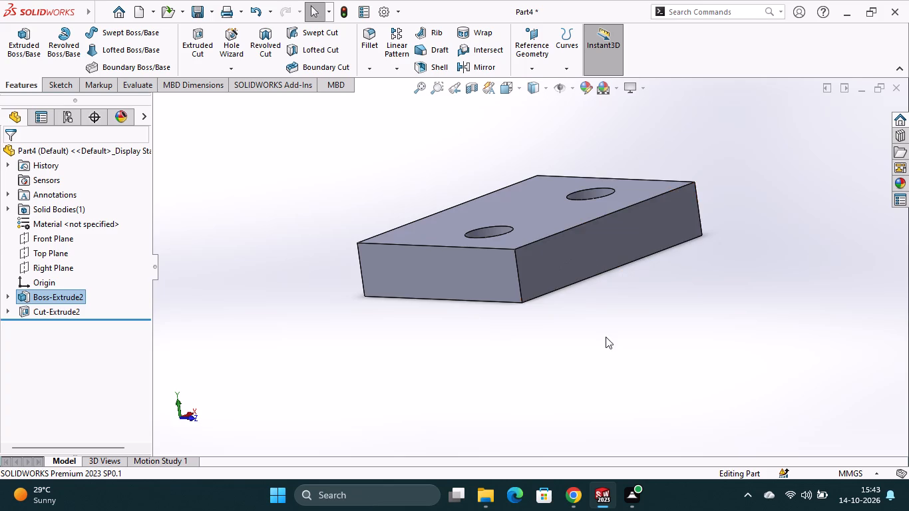
{"action": "middle_click_drag", "start_coordinate": [633, 347], "coordinate": [672, 394]}
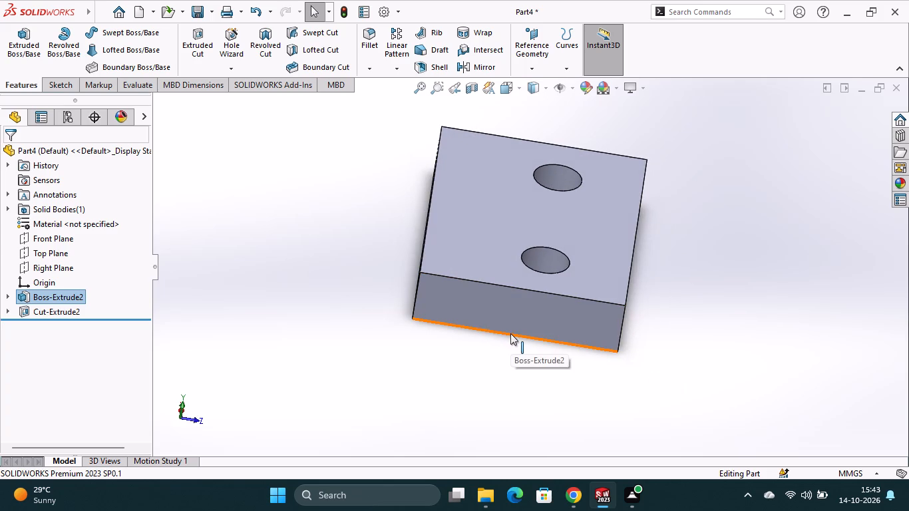
{"action": "middle_click_drag", "start_coordinate": [409, 311], "coordinate": [503, 365]}
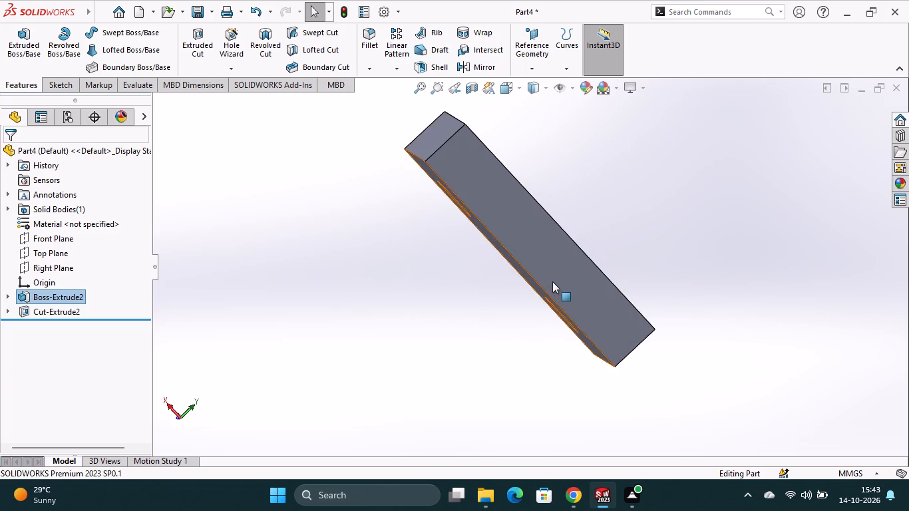
{"action": "left_click", "coordinate": [552, 281]}
{"action": "left_click", "coordinate": [612, 248]}
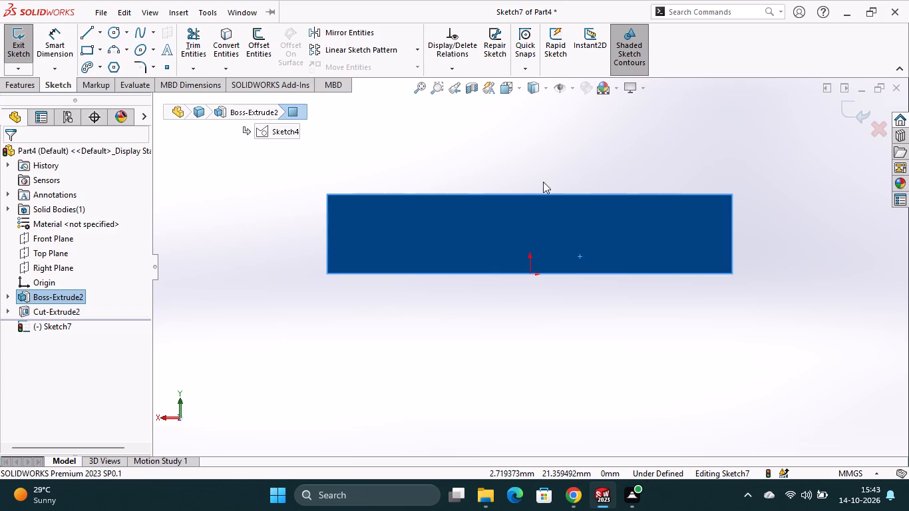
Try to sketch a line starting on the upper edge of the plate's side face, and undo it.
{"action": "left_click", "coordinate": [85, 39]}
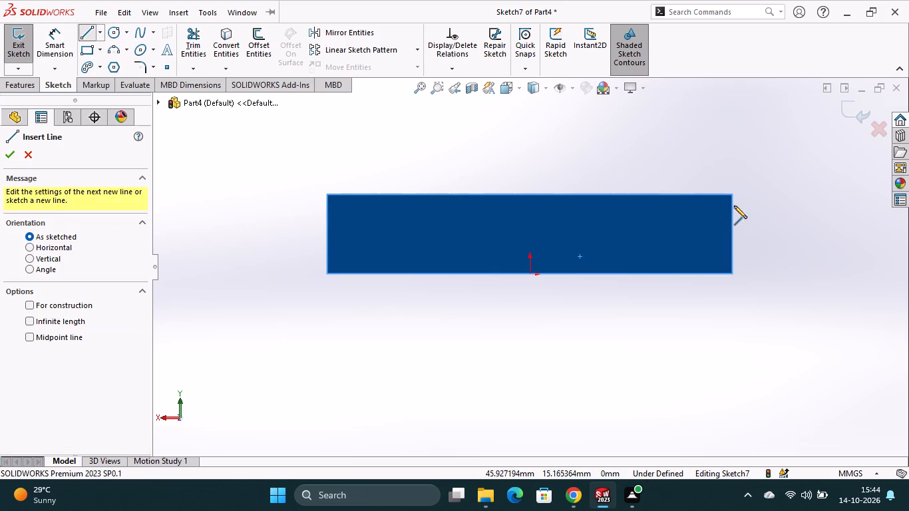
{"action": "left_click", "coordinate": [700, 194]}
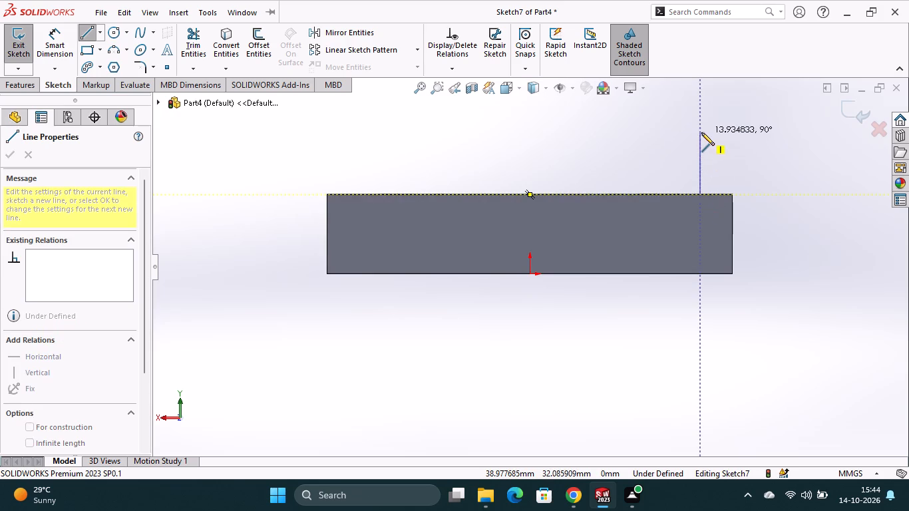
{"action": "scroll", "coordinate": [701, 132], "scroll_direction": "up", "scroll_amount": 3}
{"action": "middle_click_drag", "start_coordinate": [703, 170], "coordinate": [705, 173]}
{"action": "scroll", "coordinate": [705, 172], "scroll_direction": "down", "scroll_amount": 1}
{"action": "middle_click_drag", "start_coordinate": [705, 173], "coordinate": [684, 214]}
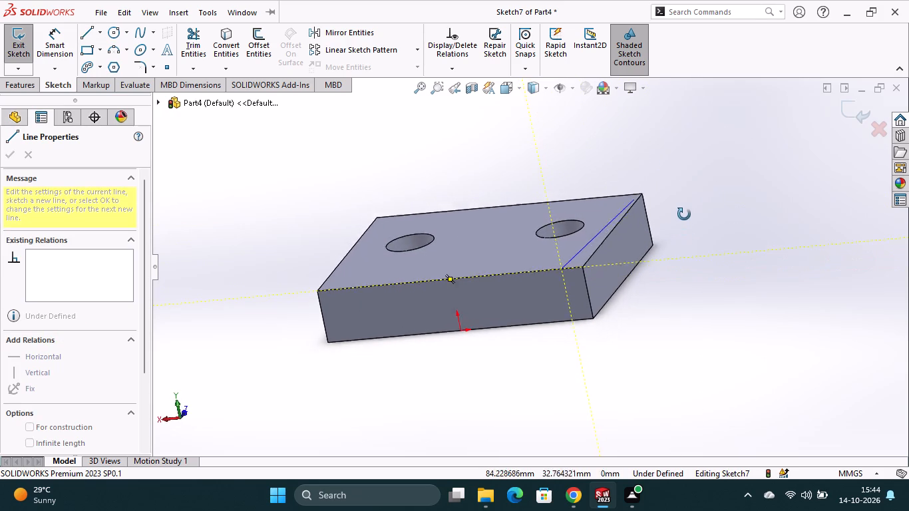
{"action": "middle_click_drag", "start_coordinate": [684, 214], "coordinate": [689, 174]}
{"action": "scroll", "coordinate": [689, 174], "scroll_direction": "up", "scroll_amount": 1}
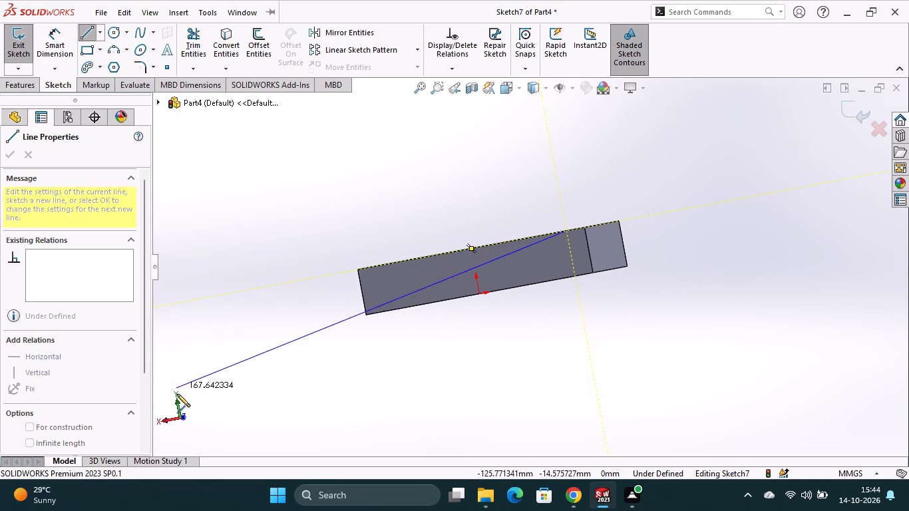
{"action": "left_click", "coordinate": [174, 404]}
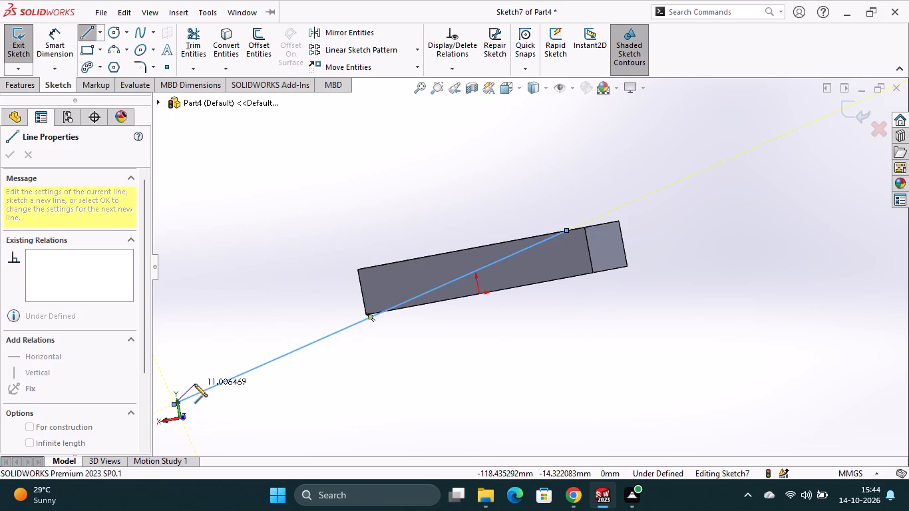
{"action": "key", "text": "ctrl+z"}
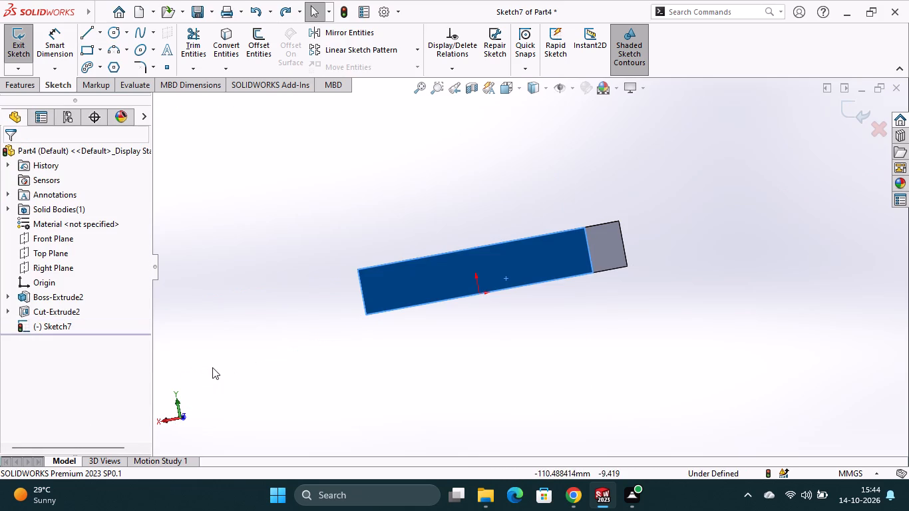
Examine the plate from the top, front, right and tilted views to find the side face suited to the upright profile.
{"action": "left_click", "coordinate": [180, 403]}
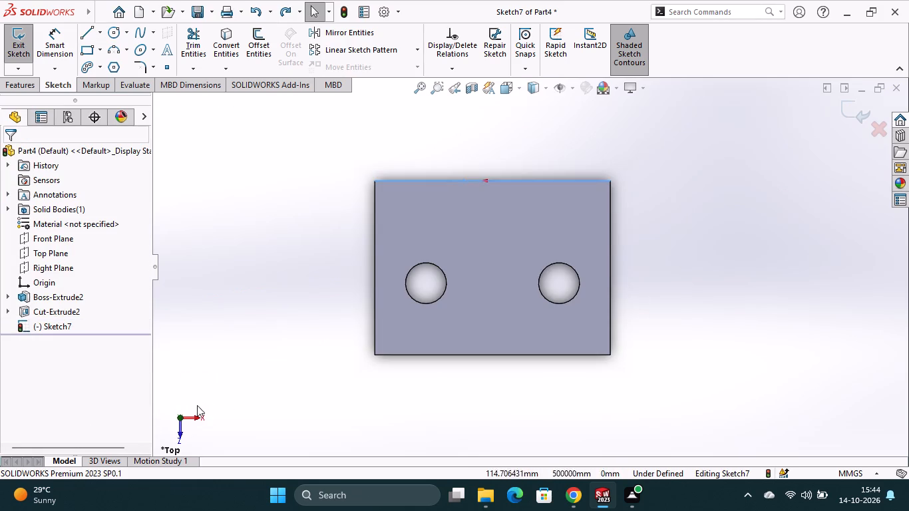
{"action": "left_click", "coordinate": [179, 430]}
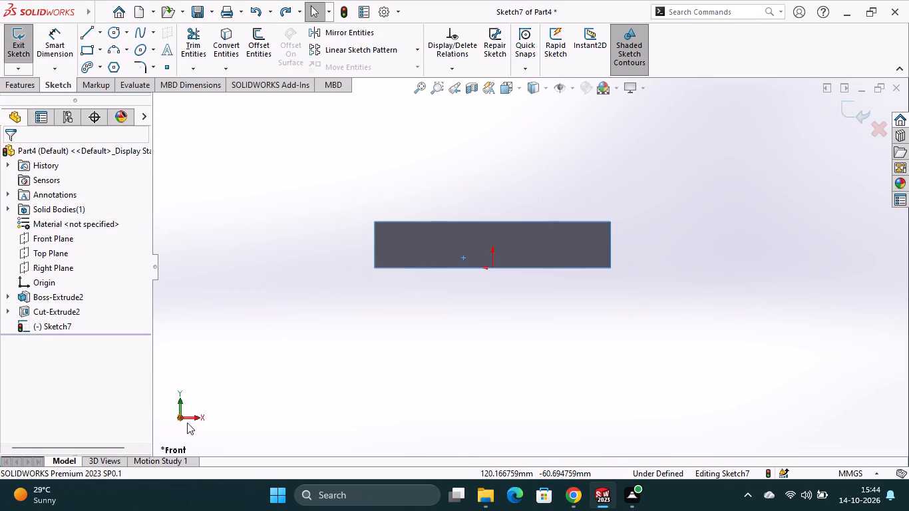
{"action": "left_click", "coordinate": [196, 421]}
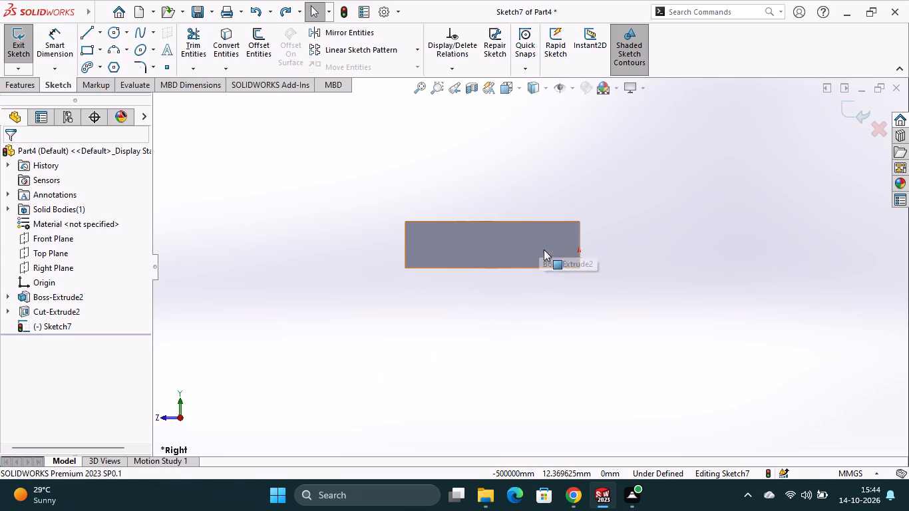
{"action": "scroll", "coordinate": [544, 252], "scroll_direction": "down", "scroll_amount": 6}
{"action": "middle_click_drag", "start_coordinate": [568, 238], "coordinate": [580, 323]}
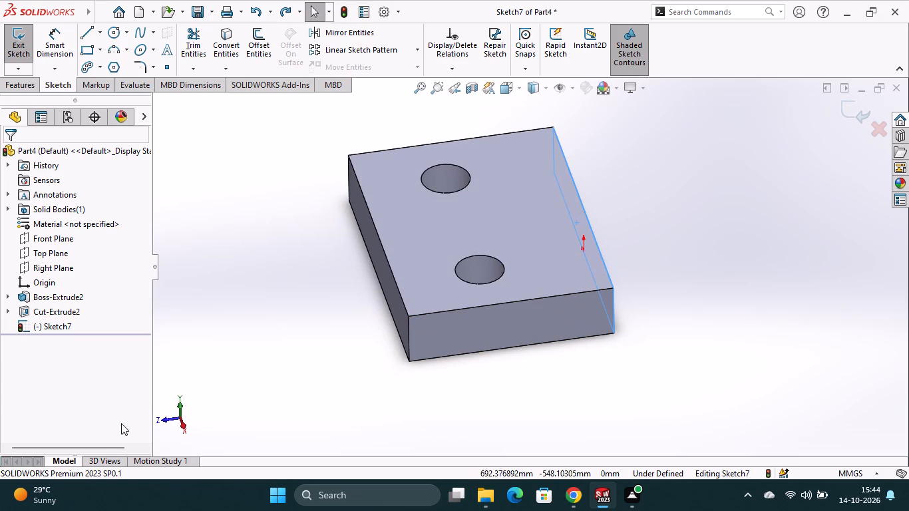
{"action": "left_click", "coordinate": [165, 422]}
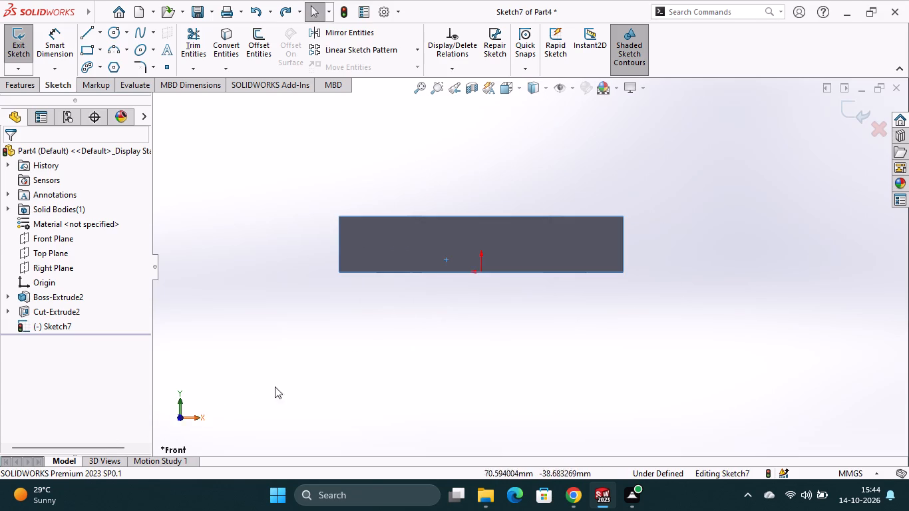
{"action": "middle_click_drag", "start_coordinate": [498, 299], "coordinate": [498, 379]}
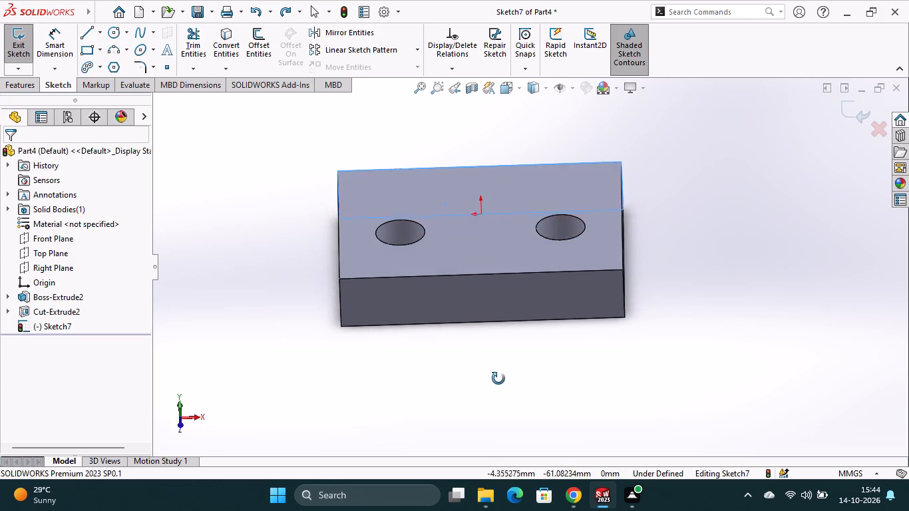
{"action": "middle_click_drag", "start_coordinate": [498, 379], "coordinate": [490, 340]}
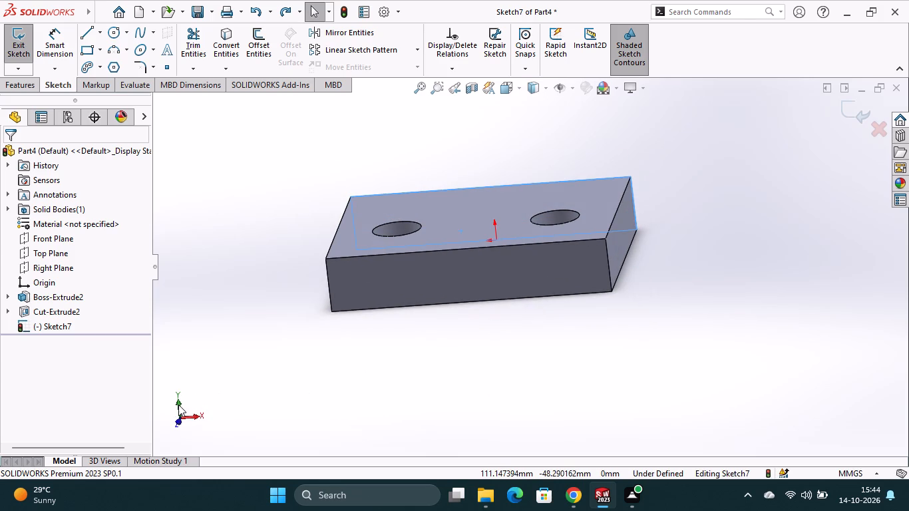
{"action": "left_click", "coordinate": [178, 405]}
{"action": "left_click", "coordinate": [180, 426]}
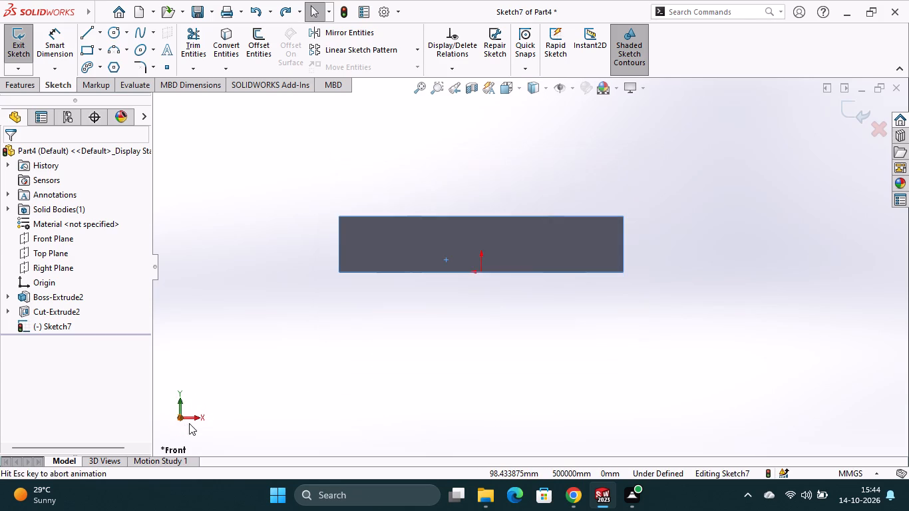
{"action": "left_click", "coordinate": [193, 417]}
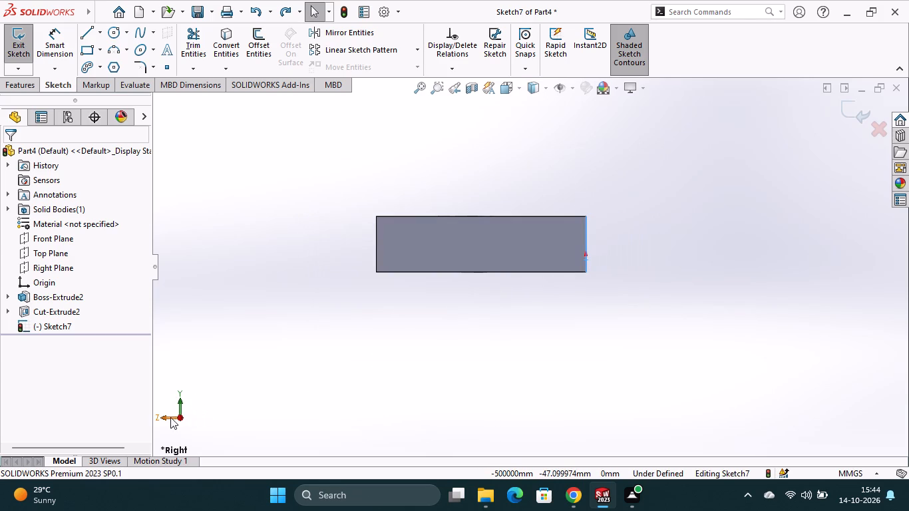
{"action": "left_click", "coordinate": [166, 417]}
{"action": "scroll", "coordinate": [449, 245], "scroll_direction": "up", "scroll_amount": 3}
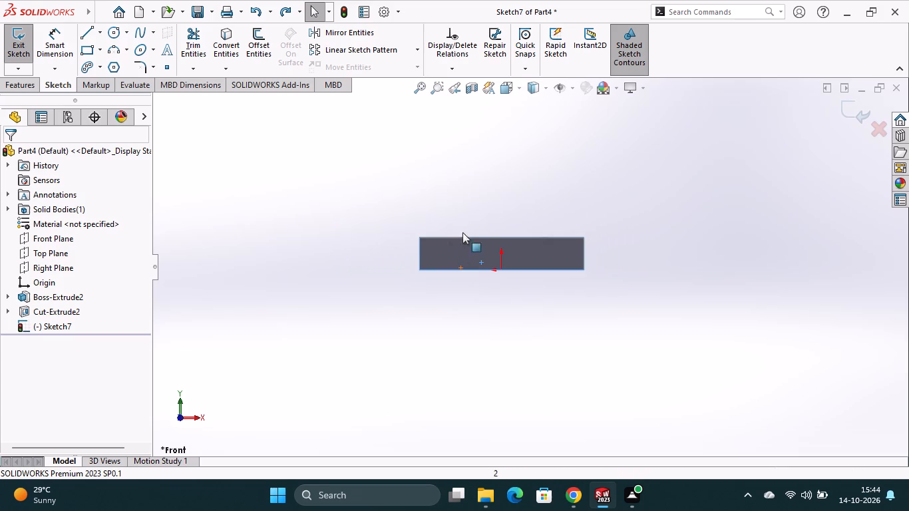
{"action": "middle_click_drag", "start_coordinate": [488, 213], "coordinate": [495, 331]}
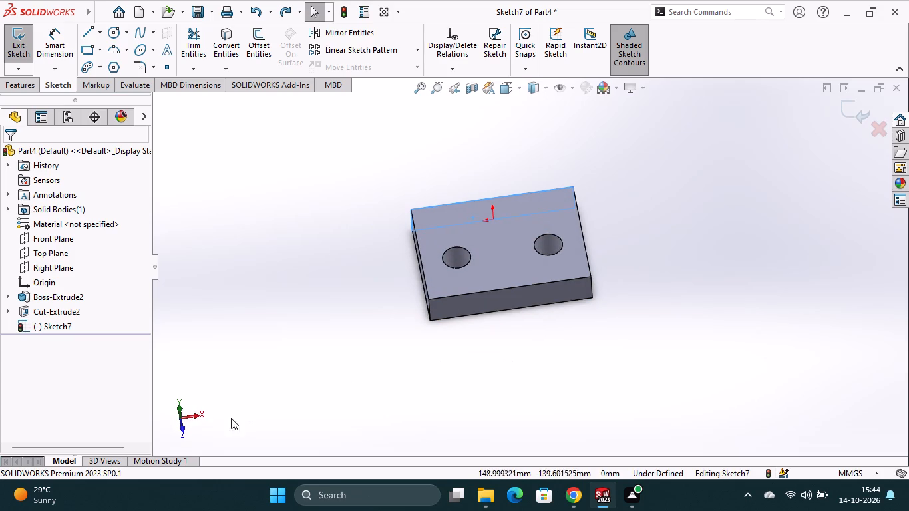
{"action": "left_click", "coordinate": [200, 417]}
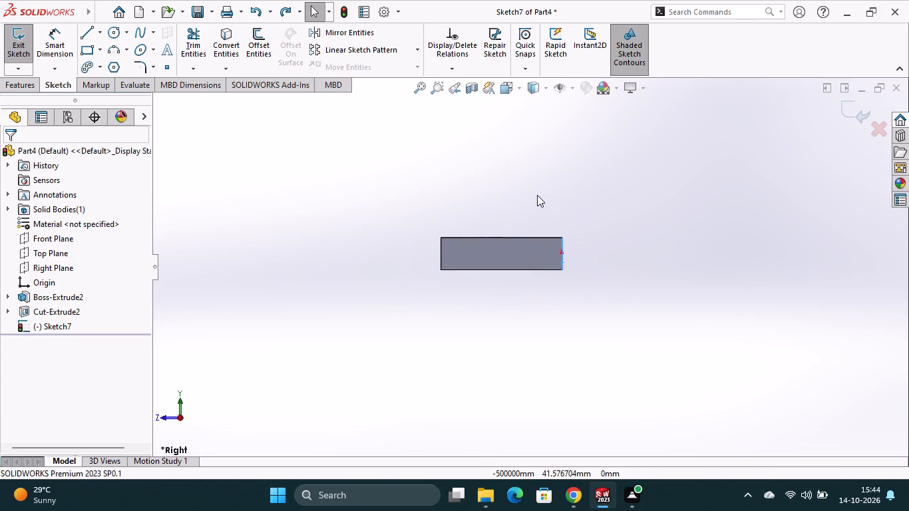
{"action": "middle_click_drag", "start_coordinate": [537, 195], "coordinate": [538, 216]}
Leave the empty sketch and start a new sketch on the plate's short side face at the positive X end.
{"action": "left_click", "coordinate": [530, 260]}
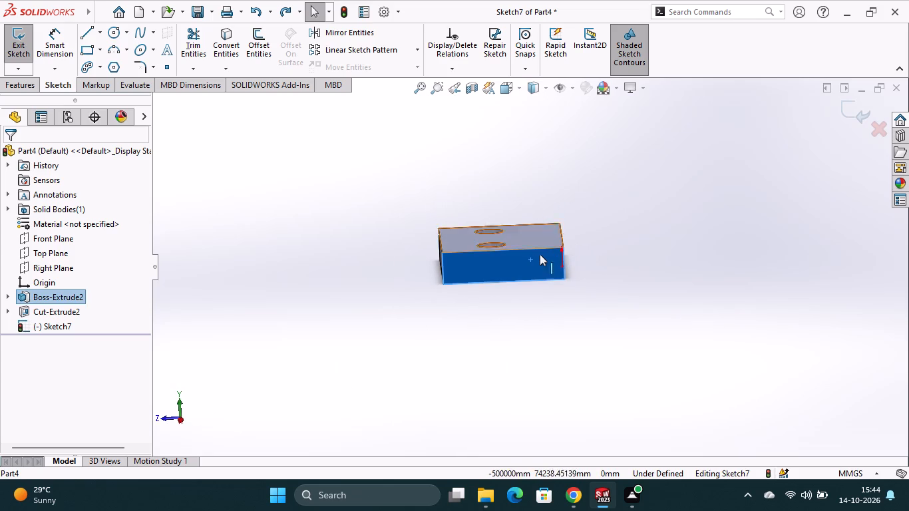
{"action": "right_click", "coordinate": [540, 259]}
{"action": "left_click", "coordinate": [399, 331]}
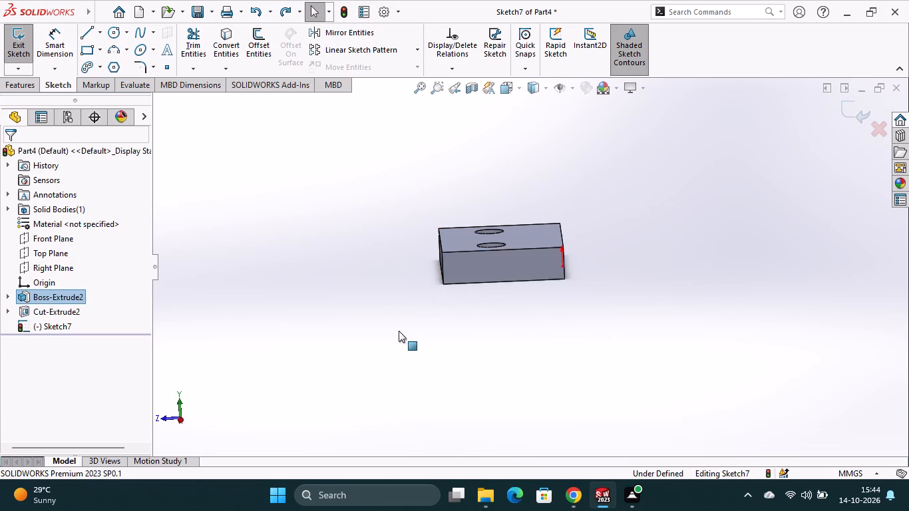
{"action": "left_click", "coordinate": [852, 123]}
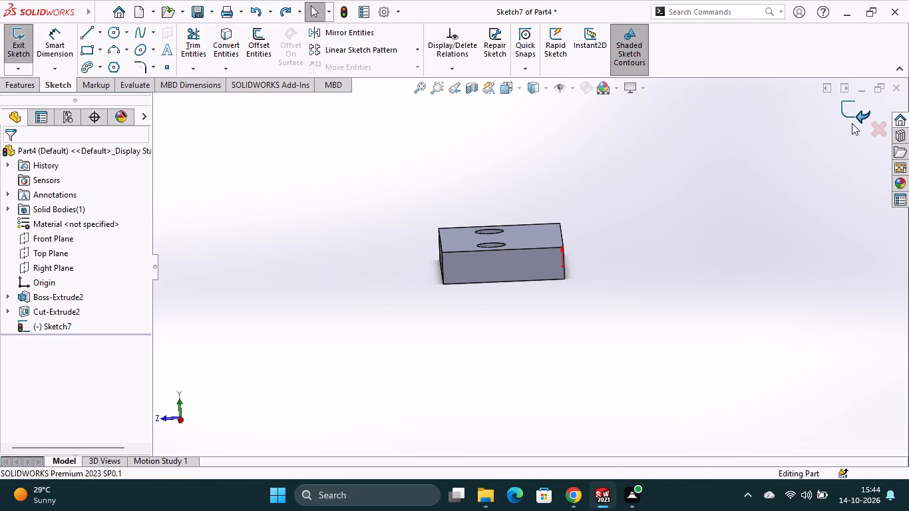
{"action": "left_click", "coordinate": [552, 264]}
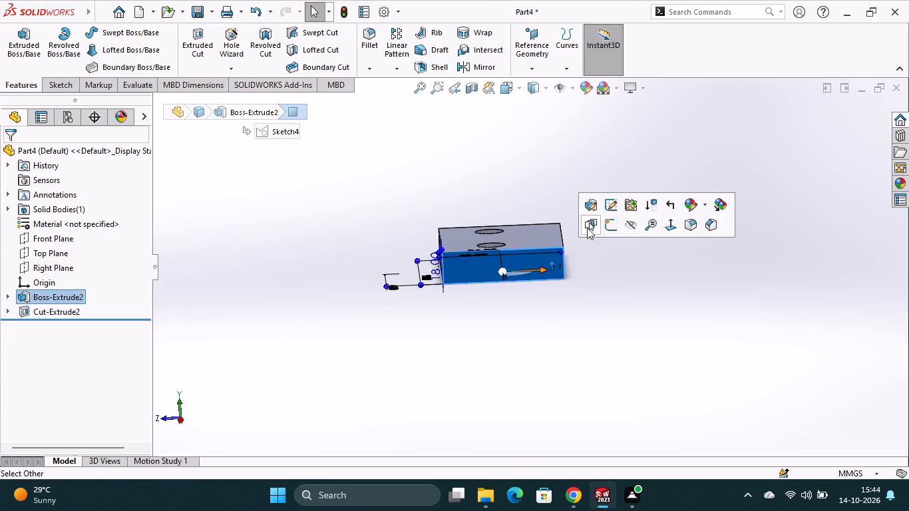
{"action": "left_click", "coordinate": [609, 227]}
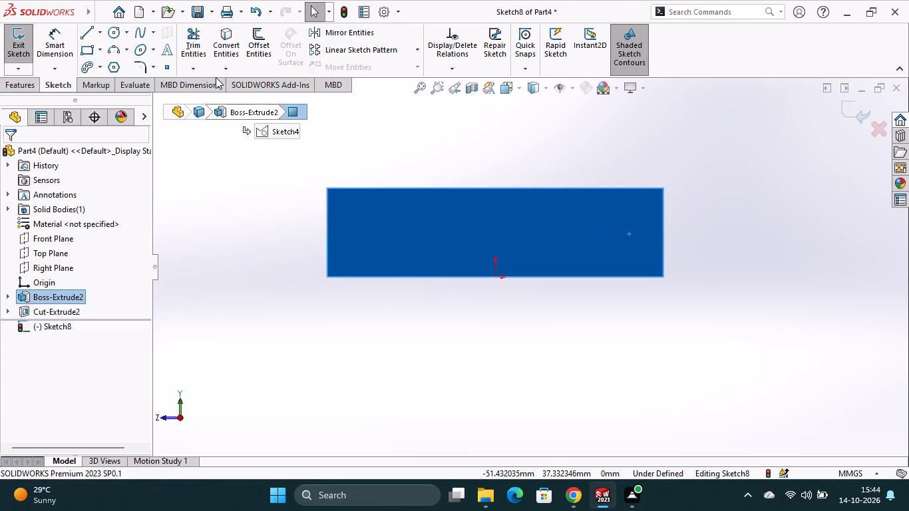
Sketch a vertical line about 32 mm high, rising from the plate's upper edge near the end farther from the holes.
{"action": "left_click", "coordinate": [87, 37]}
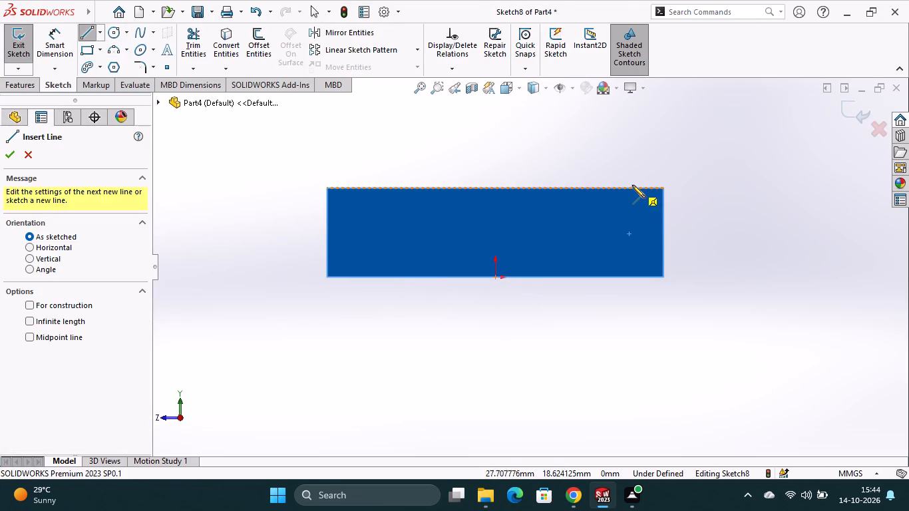
{"action": "left_click", "coordinate": [637, 190]}
{"action": "scroll", "coordinate": [637, 130], "scroll_direction": "up", "scroll_amount": 4}
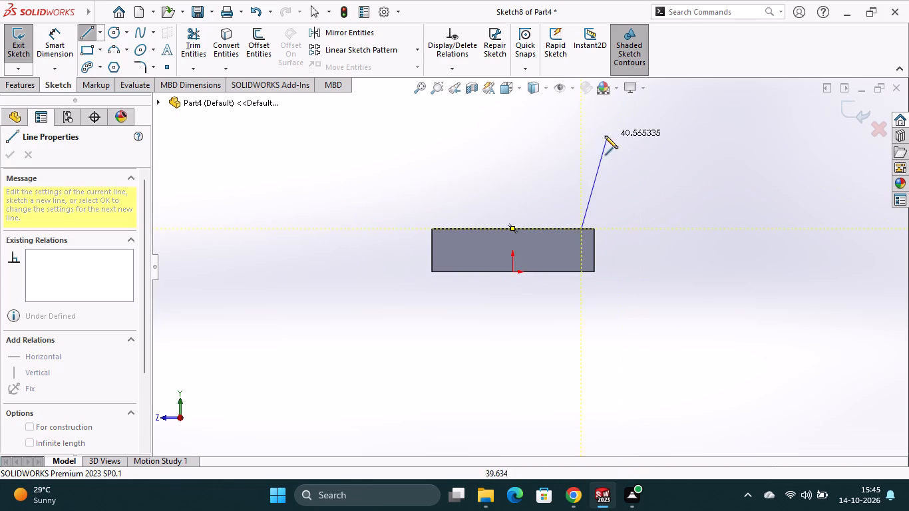
{"action": "left_click", "coordinate": [582, 152]}
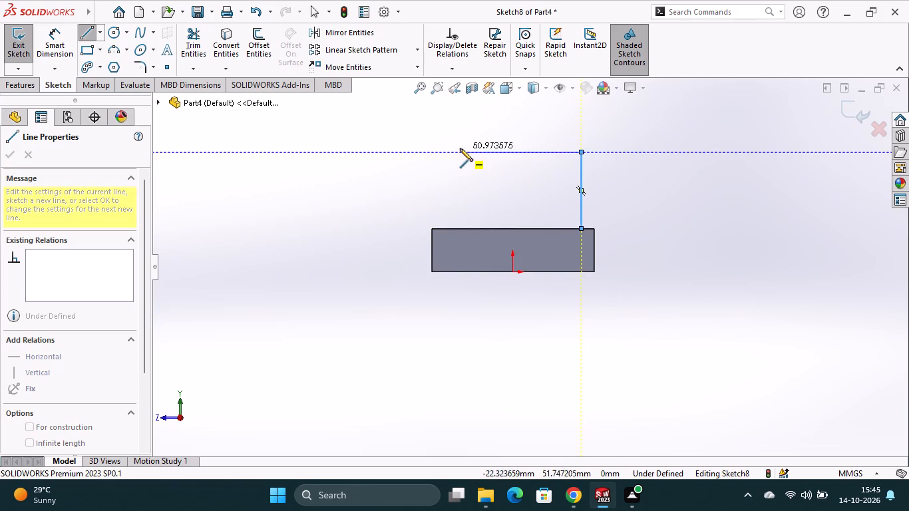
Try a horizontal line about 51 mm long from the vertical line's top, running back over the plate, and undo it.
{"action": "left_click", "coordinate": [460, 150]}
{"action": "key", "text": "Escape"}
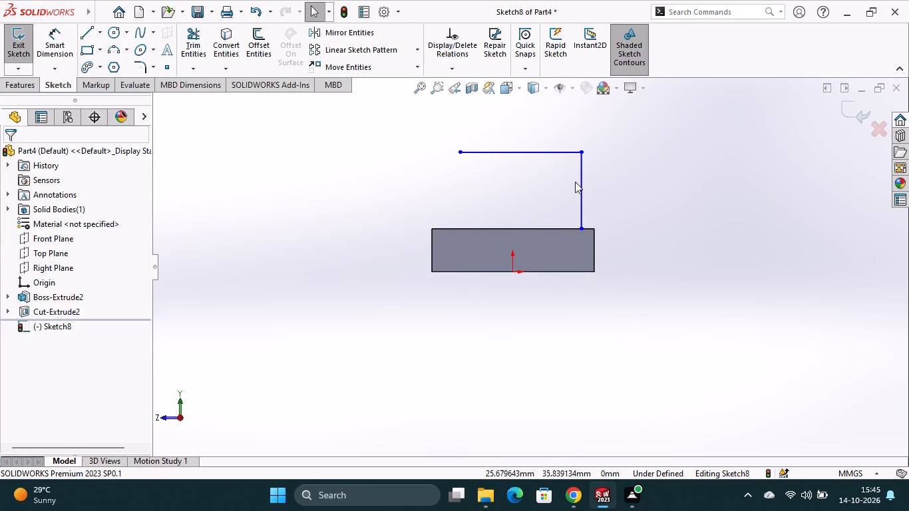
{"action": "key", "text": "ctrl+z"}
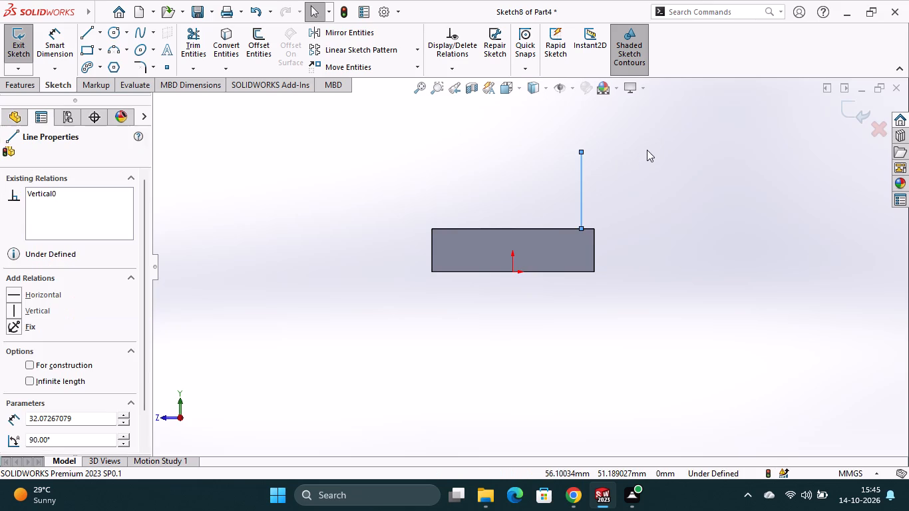
Sketch a horizontal line about 57 mm long from the vertical line's top, running outward beyond the plate, away from the holes.
{"action": "left_click", "coordinate": [92, 34]}
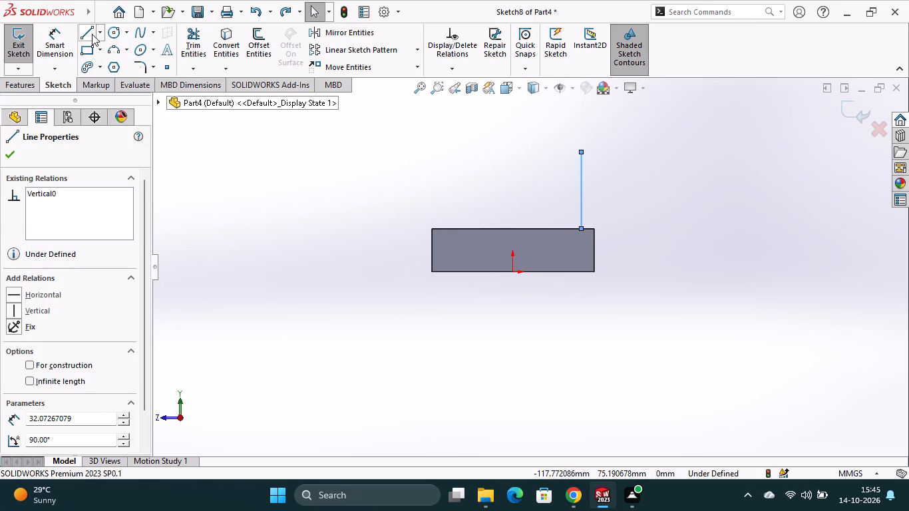
{"action": "left_click", "coordinate": [580, 151]}
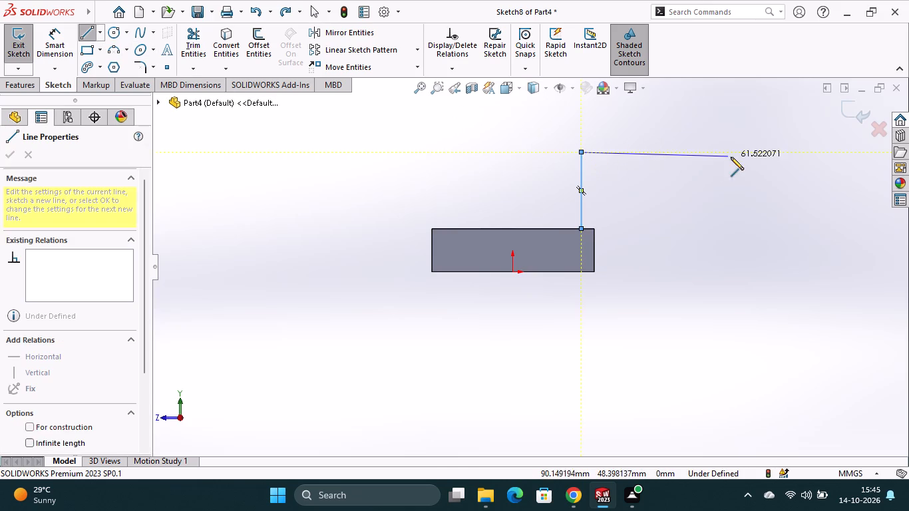
{"action": "left_click", "coordinate": [718, 155]}
{"action": "key", "text": "Escape"}
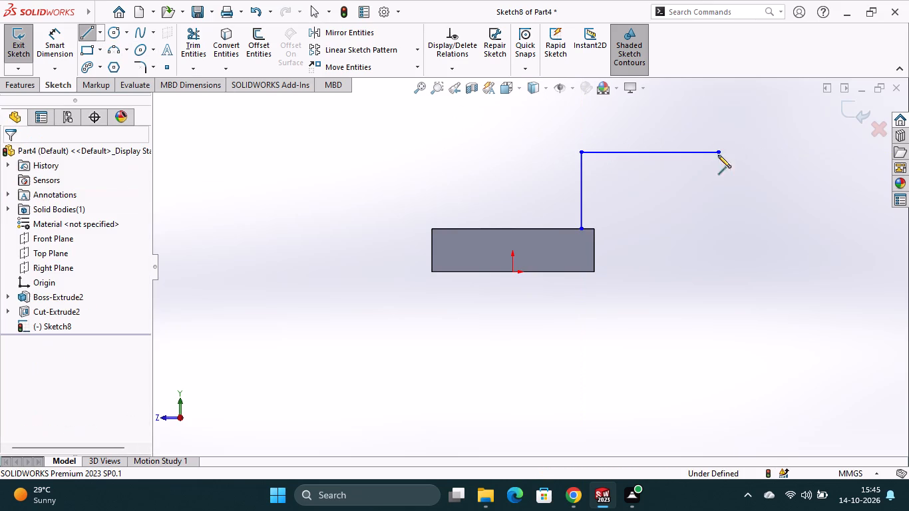
Dimension the vertical line's lower endpoint 6 mm from the plate's nearest vertical edge.
{"action": "left_click", "coordinate": [46, 49]}
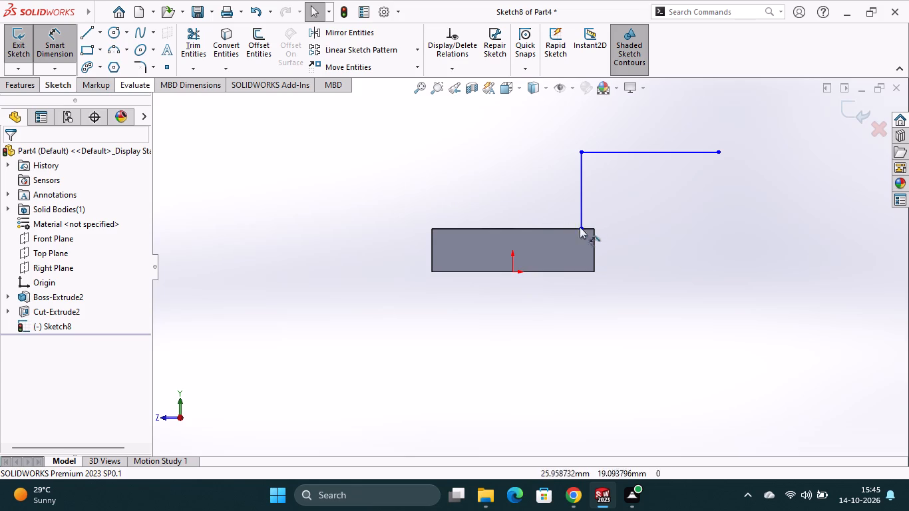
{"action": "left_click", "coordinate": [581, 230]}
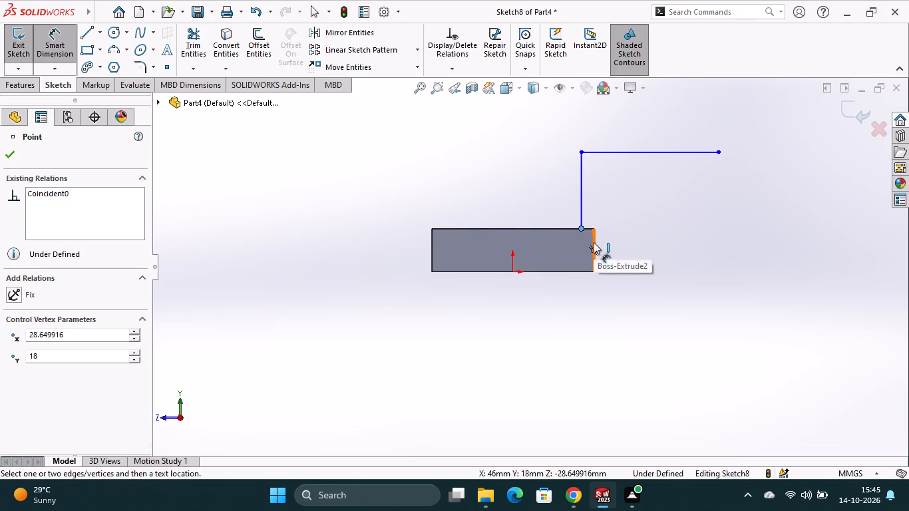
{"action": "left_click", "coordinate": [594, 242]}
{"action": "left_click", "coordinate": [590, 315]}
{"action": "key", "text": "6"}
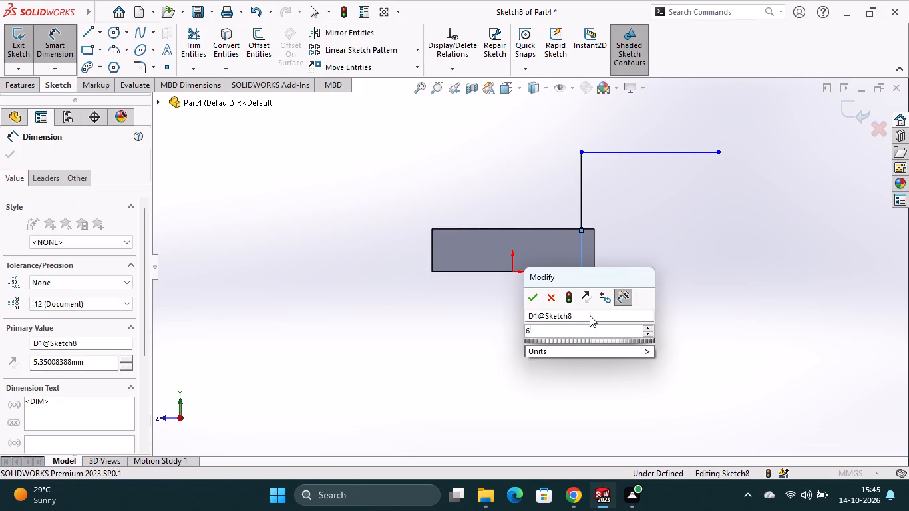
{"action": "key", "text": "Return"}
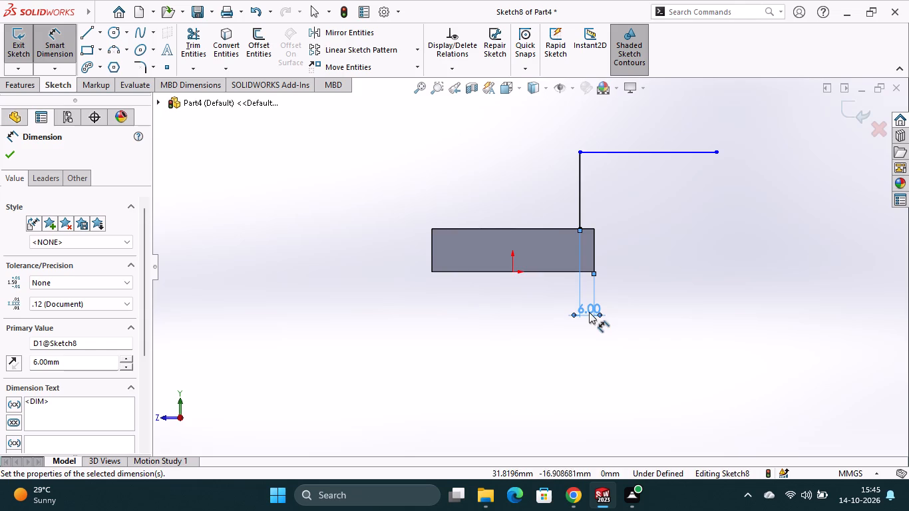
Dimension the profile's vertical line to 53 mm and its horizontal line to 63 mm.
{"action": "left_click", "coordinate": [581, 198]}
{"action": "left_click", "coordinate": [628, 196]}
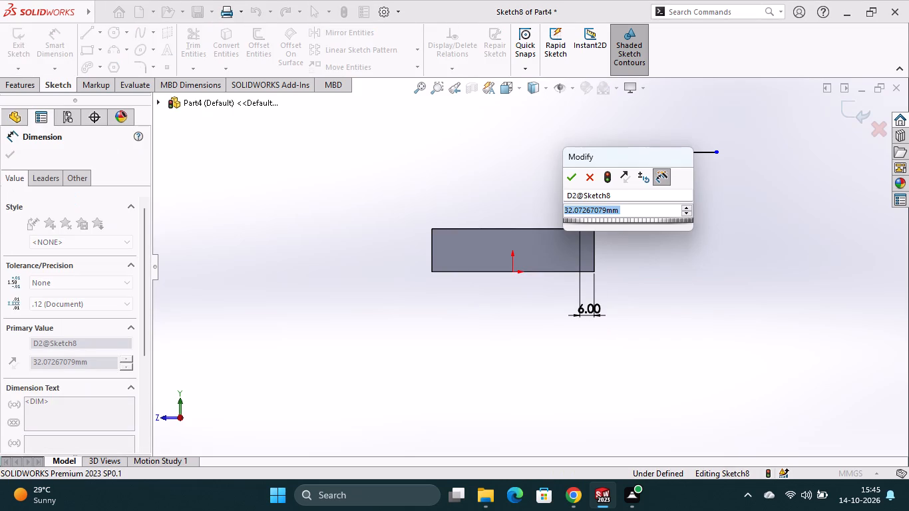
{"action": "type", "text": "53"}
{"action": "key", "text": "Return"}
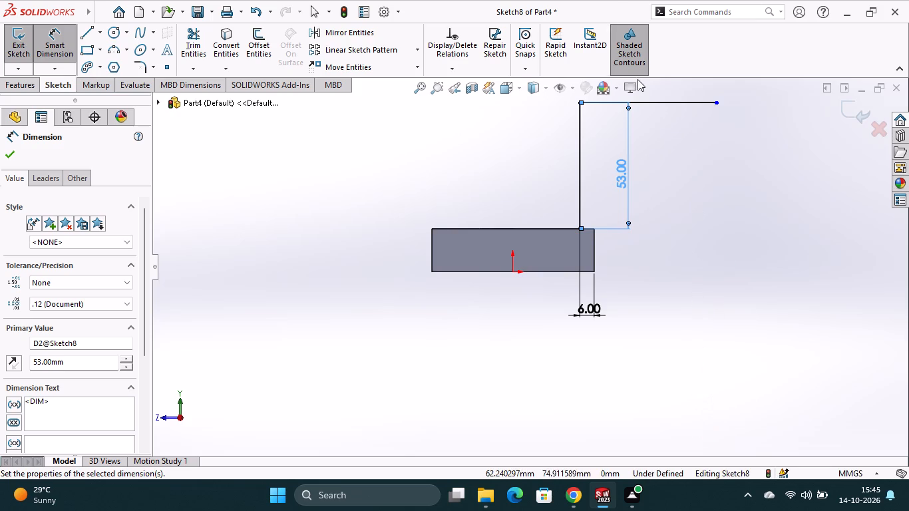
{"action": "left_click", "coordinate": [673, 100]}
{"action": "left_click", "coordinate": [671, 133]}
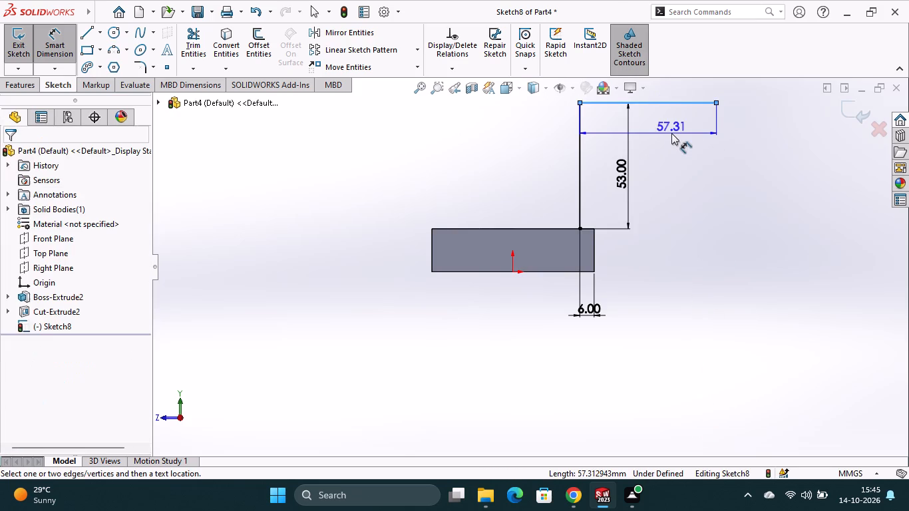
{"action": "type", "text": "63"}
{"action": "key", "text": "Return"}
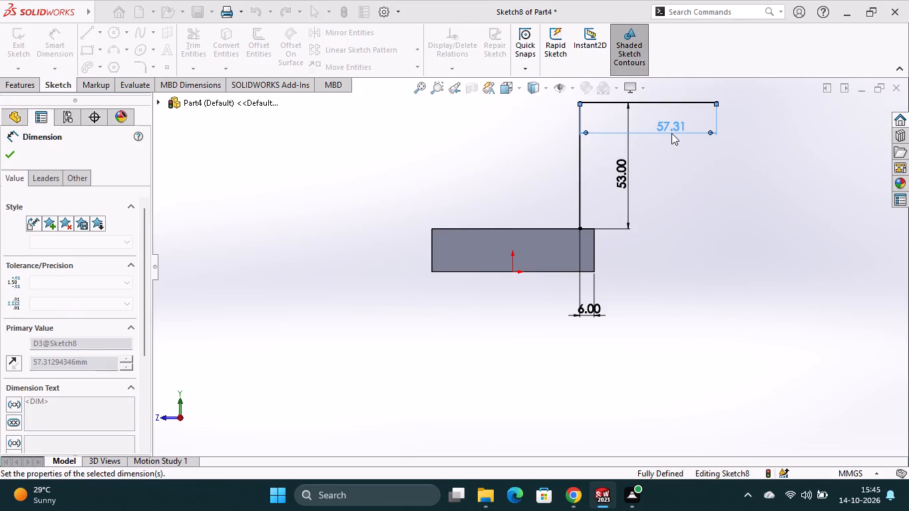
Fillet the corner between the profile's vertical and horizontal lines with an 18 mm radius.
{"action": "scroll", "coordinate": [671, 133], "scroll_direction": "up", "scroll_amount": 1}
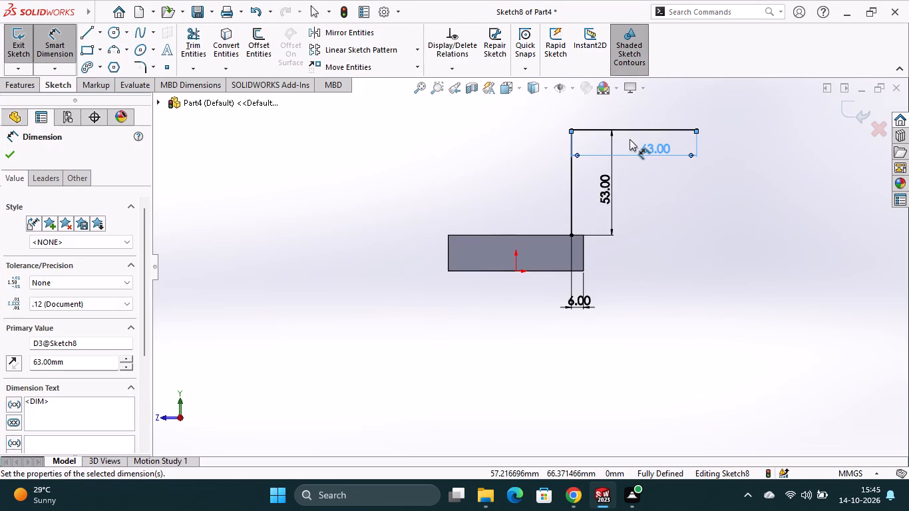
{"action": "left_click", "coordinate": [144, 65]}
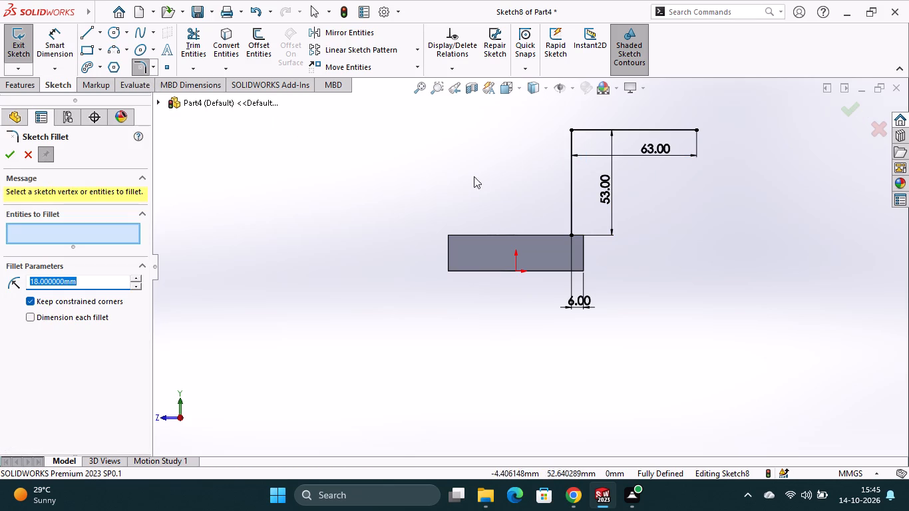
{"action": "left_click", "coordinate": [572, 148]}
{"action": "left_click", "coordinate": [590, 127]}
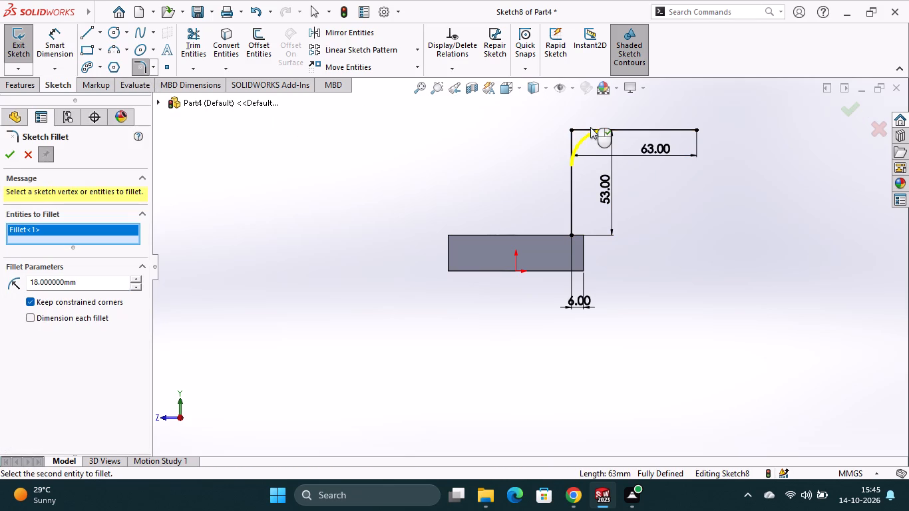
{"action": "left_click", "coordinate": [16, 156]}
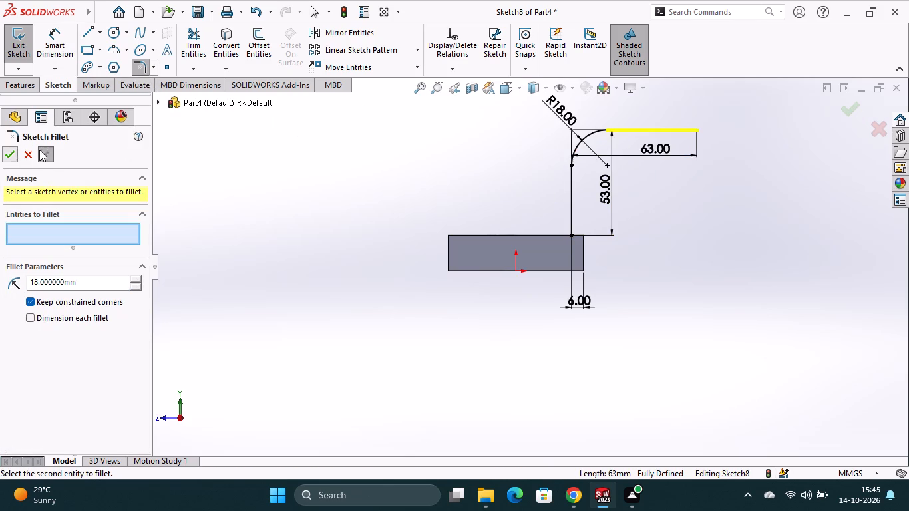
Offset the whole filleted profile chain 12 mm to its outer side, with the offset dimension added.
{"action": "left_click", "coordinate": [266, 60]}
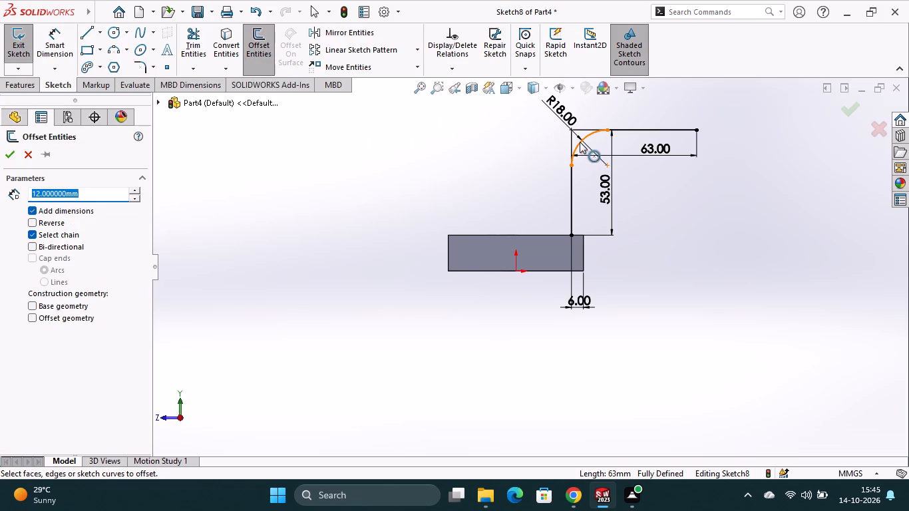
{"action": "left_click", "coordinate": [580, 142]}
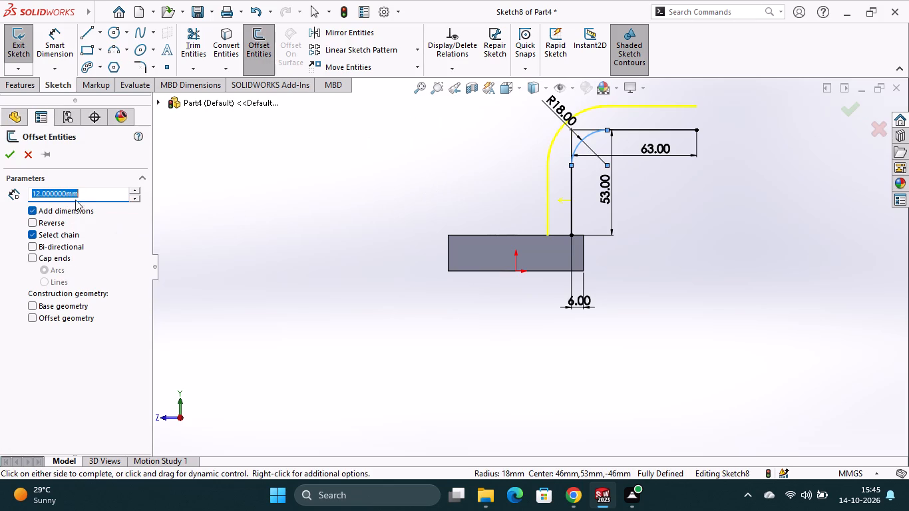
{"action": "left_click", "coordinate": [14, 158]}
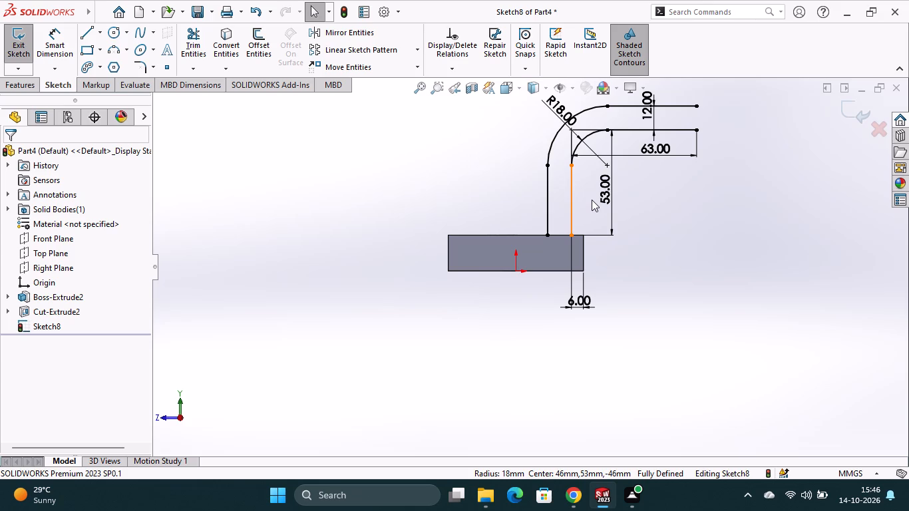
Close the offset profile with a short line across its base on the plate and another across its free end.
{"action": "left_click", "coordinate": [91, 38]}
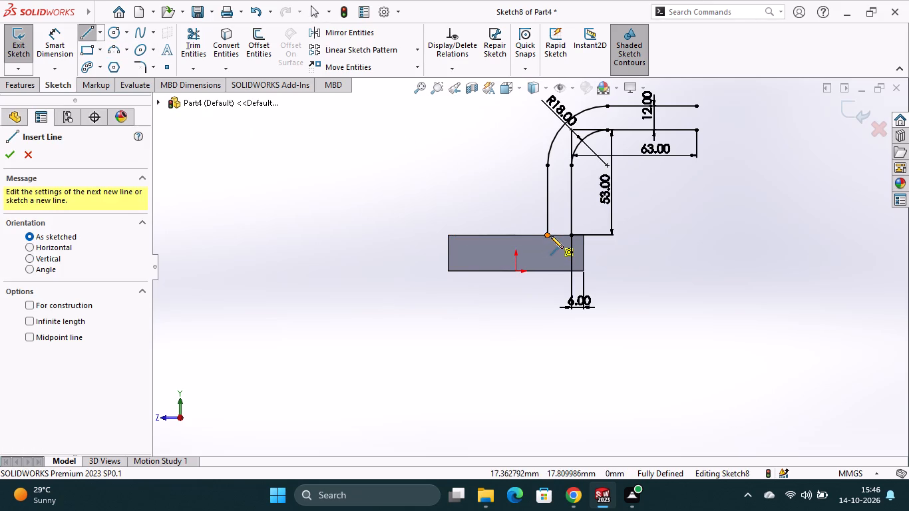
{"action": "left_click", "coordinate": [546, 236]}
{"action": "left_click", "coordinate": [570, 234]}
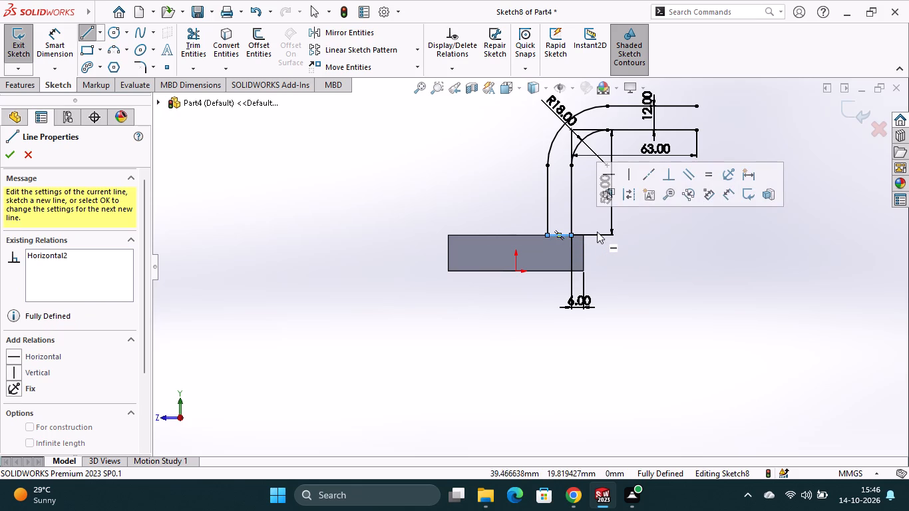
{"action": "key", "text": "Escape"}
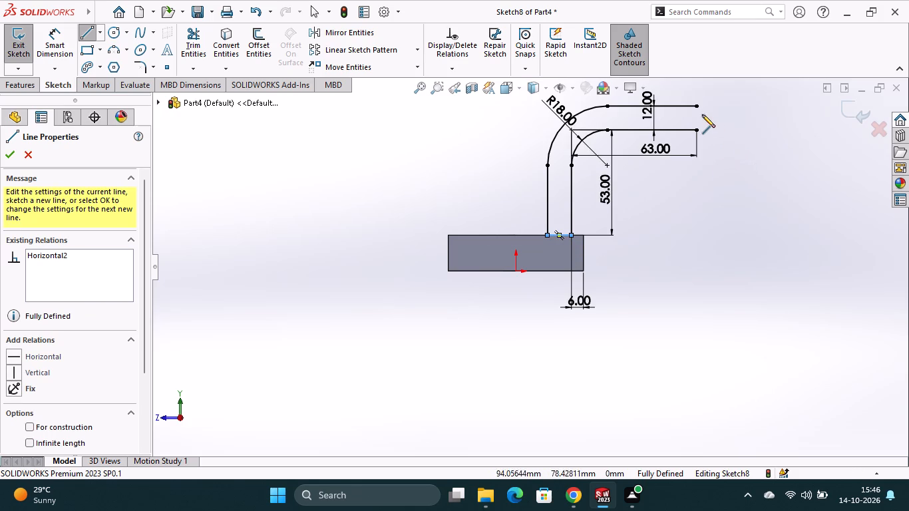
{"action": "left_click", "coordinate": [698, 106]}
{"action": "left_click", "coordinate": [696, 130]}
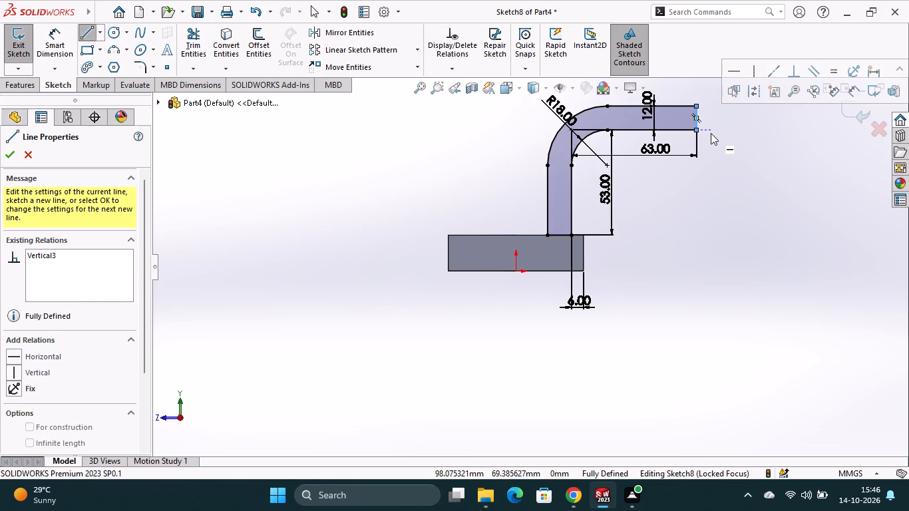
{"action": "key", "text": "Escape"}
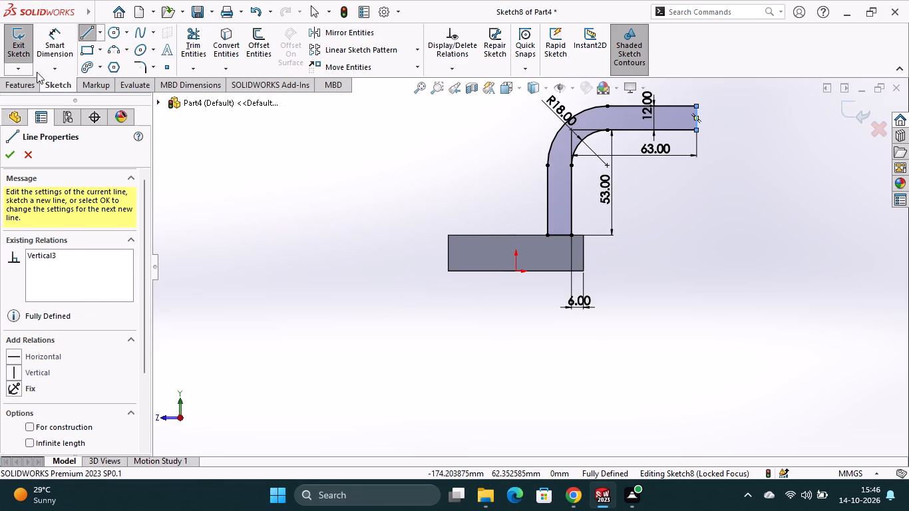
Start a boss extrusion of the closed profile with a Blind end condition and the direction reversed to run along the plate.
{"action": "left_click", "coordinate": [25, 86]}
{"action": "left_click", "coordinate": [31, 53]}
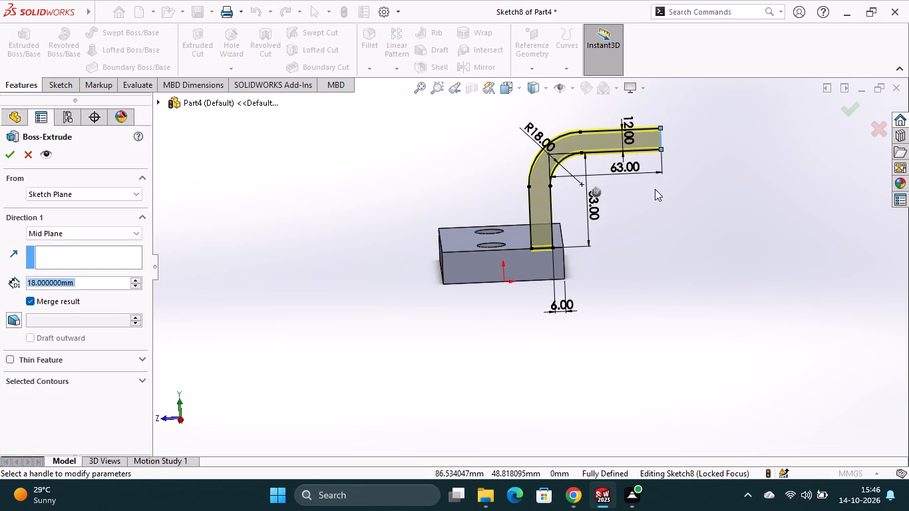
{"action": "middle_click_drag", "start_coordinate": [698, 214], "coordinate": [695, 240]}
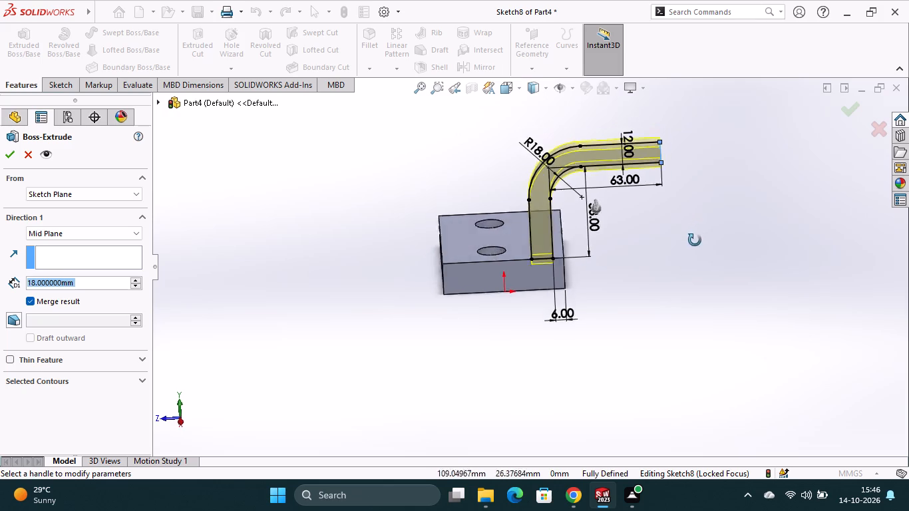
{"action": "middle_click_drag", "start_coordinate": [695, 240], "coordinate": [653, 272]}
{"action": "left_click", "coordinate": [77, 234]}
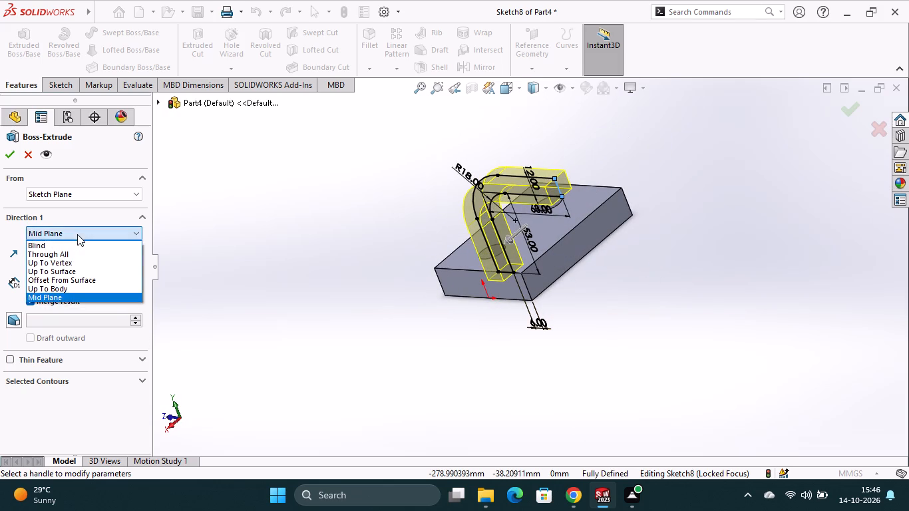
{"action": "left_click", "coordinate": [68, 243]}
{"action": "left_click", "coordinate": [81, 279]}
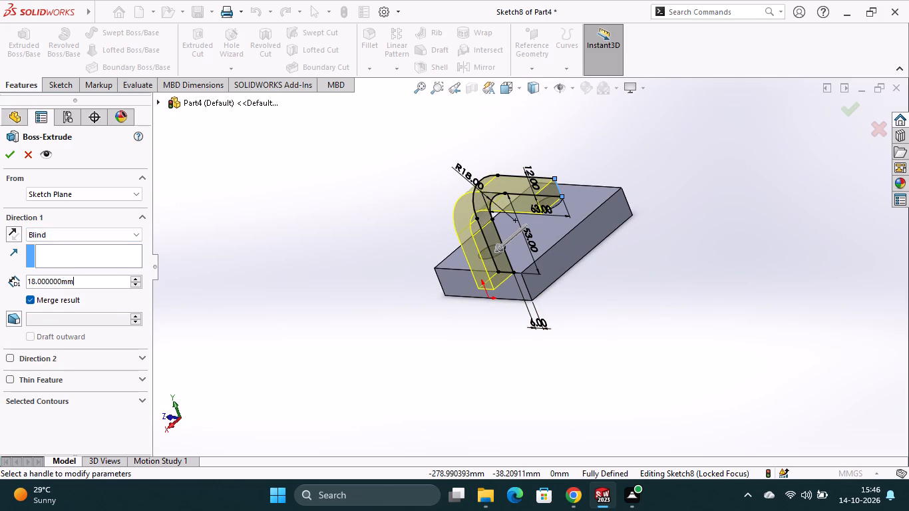
{"action": "left_click", "coordinate": [17, 231]}
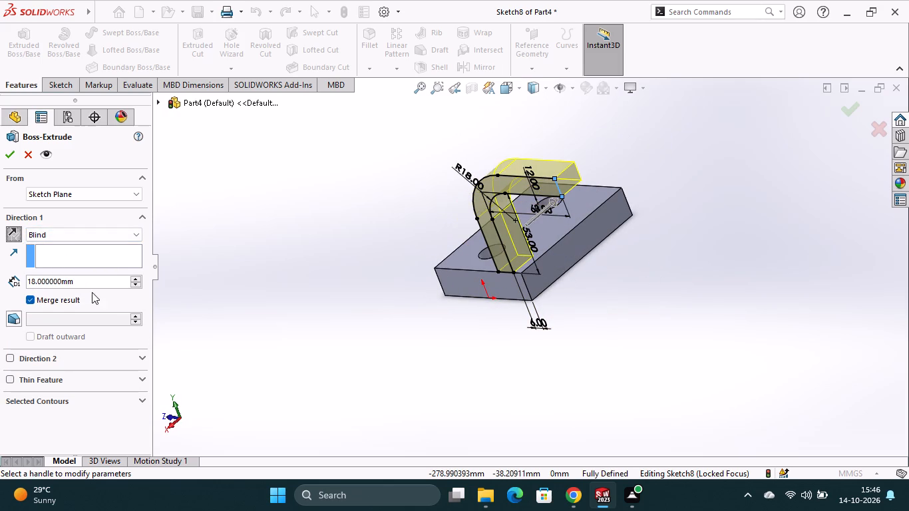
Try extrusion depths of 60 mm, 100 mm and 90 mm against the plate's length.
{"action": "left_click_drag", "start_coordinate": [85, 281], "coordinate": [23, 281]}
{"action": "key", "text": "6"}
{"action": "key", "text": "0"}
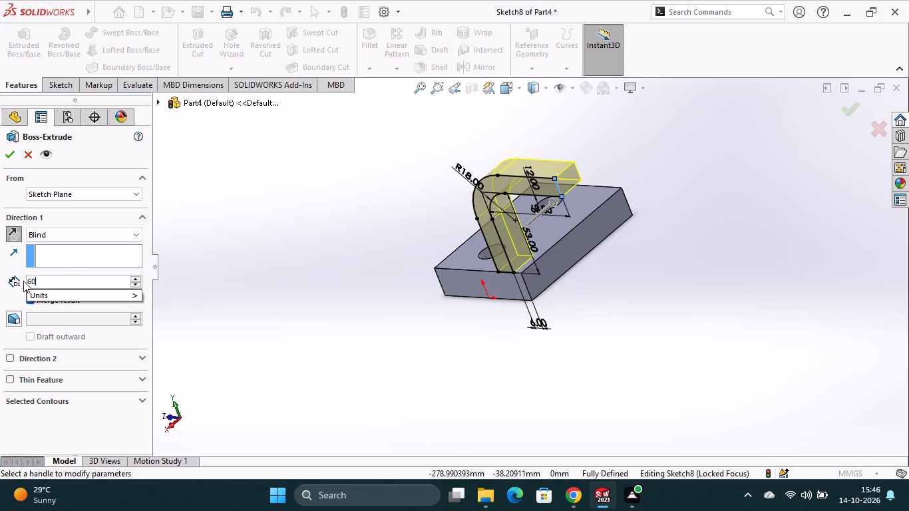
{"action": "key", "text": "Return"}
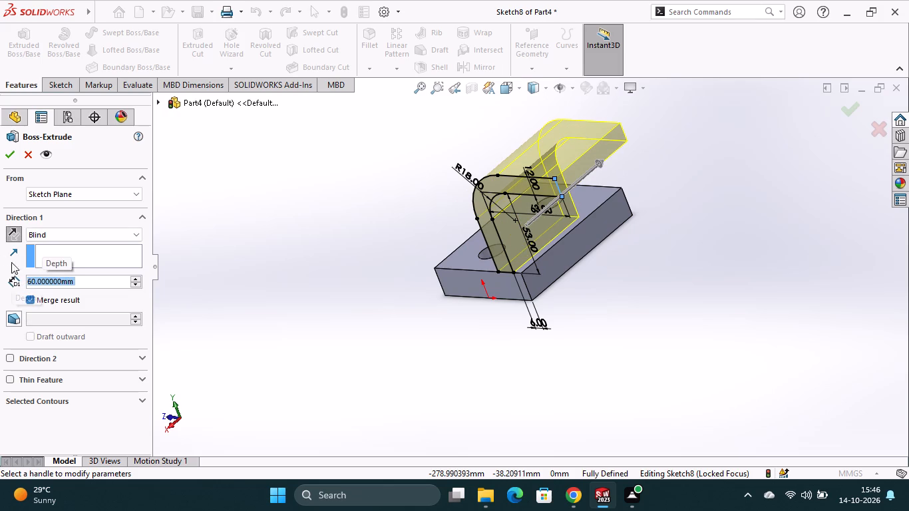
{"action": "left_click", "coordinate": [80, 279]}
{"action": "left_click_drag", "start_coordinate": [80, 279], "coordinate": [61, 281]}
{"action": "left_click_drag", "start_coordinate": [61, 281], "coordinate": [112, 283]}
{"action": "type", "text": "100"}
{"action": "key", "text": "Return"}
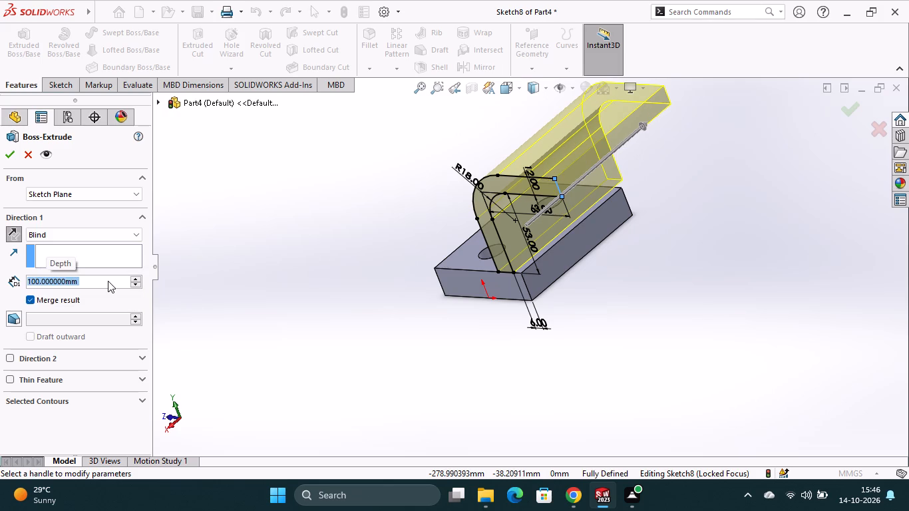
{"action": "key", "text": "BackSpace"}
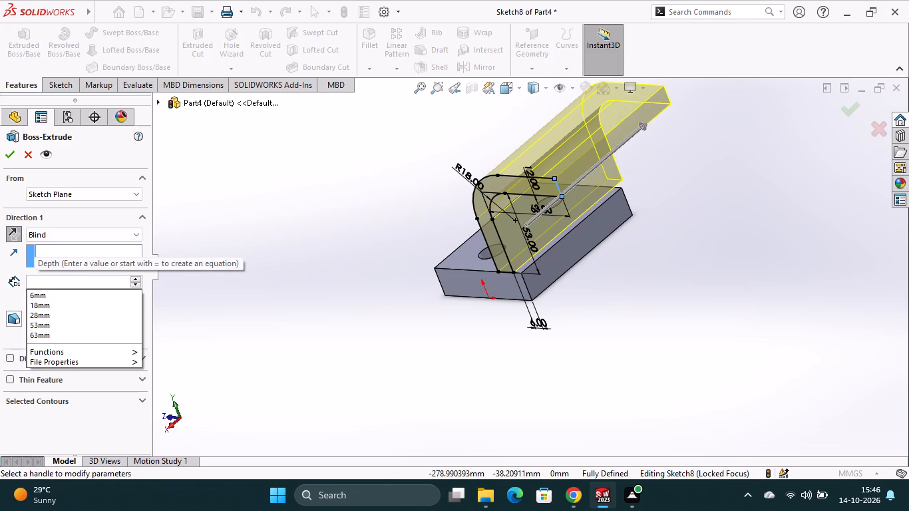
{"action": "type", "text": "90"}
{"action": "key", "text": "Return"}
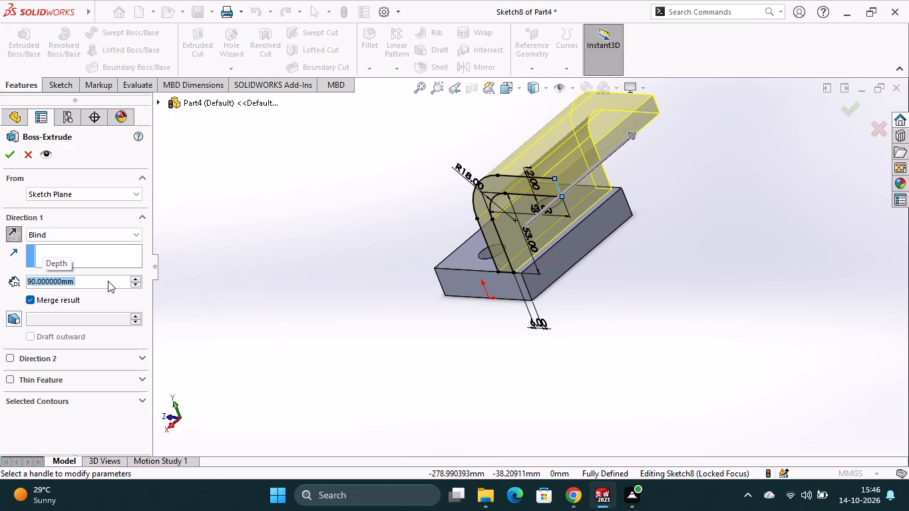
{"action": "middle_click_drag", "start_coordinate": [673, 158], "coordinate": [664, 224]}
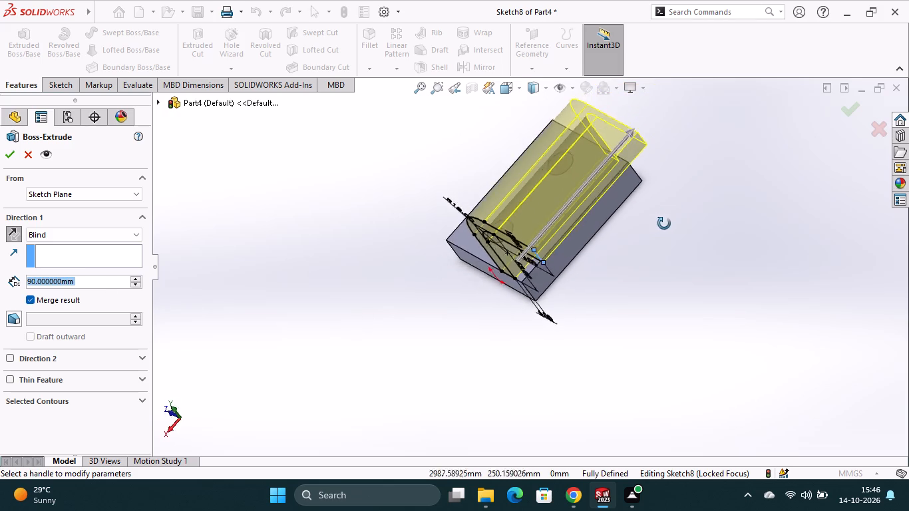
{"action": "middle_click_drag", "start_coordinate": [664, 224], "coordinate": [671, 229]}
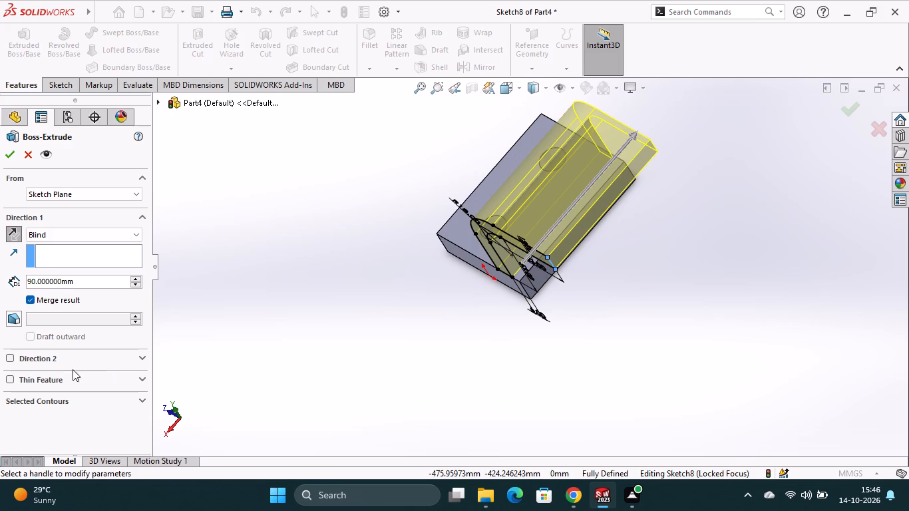
Set the extrusion depth to 92 mm and complete the bent upright, merged with the plate.
{"action": "left_click", "coordinate": [96, 285]}
{"action": "left_click", "coordinate": [96, 285]}
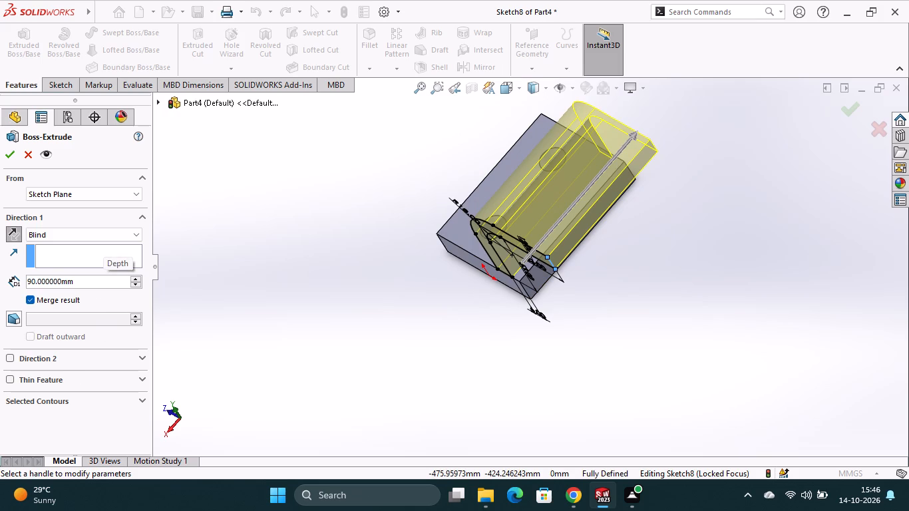
{"action": "double_click", "coordinate": [94, 278]}
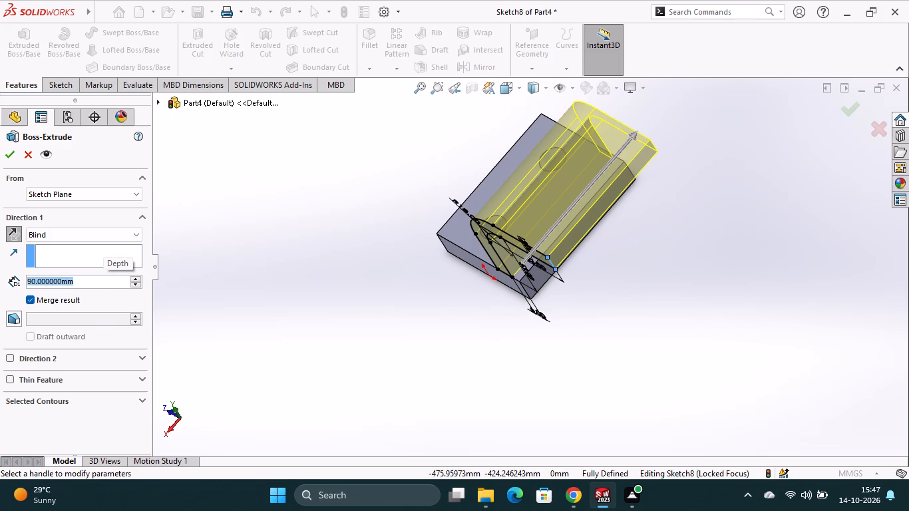
{"action": "key", "text": "9"}
{"action": "key", "text": "2"}
{"action": "key", "text": "Return"}
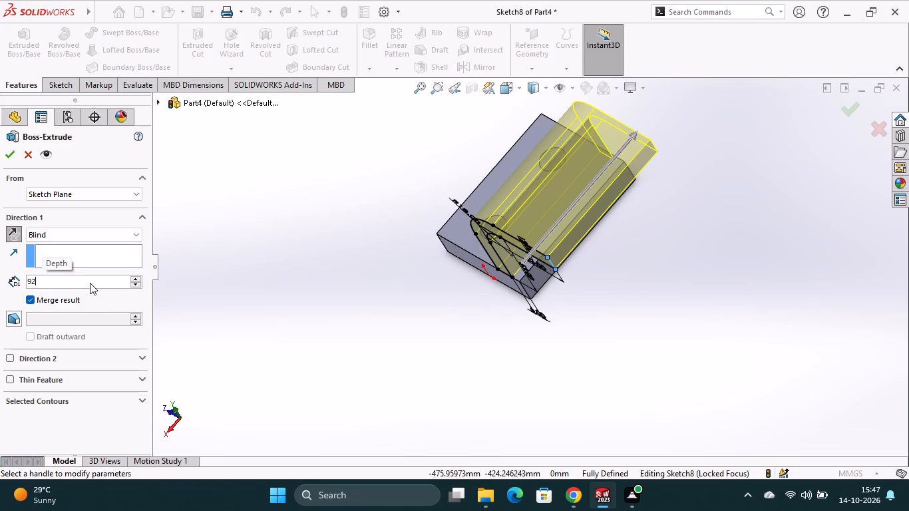
{"action": "left_click", "coordinate": [847, 111]}
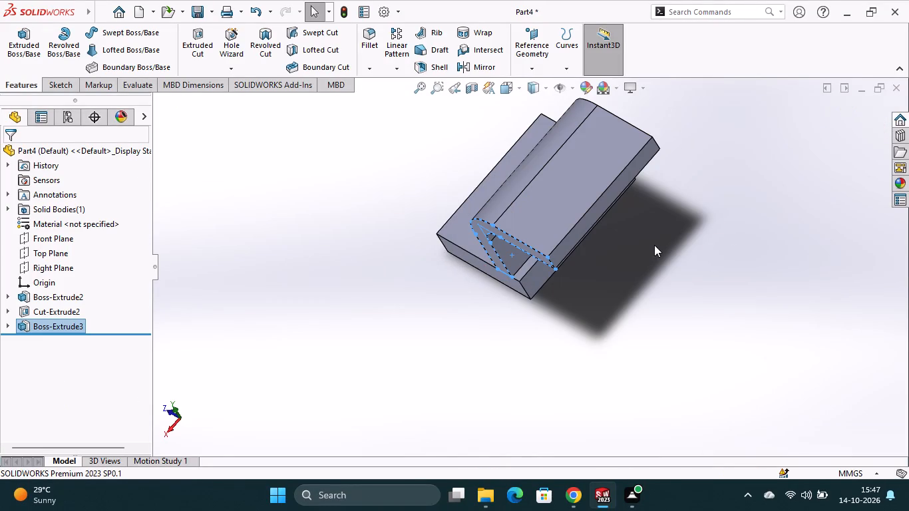
On the flange's flat top face, sketch two concentric circles centred on its outer edge's midpoint, the inner about 29.5 mm in diameter.
{"action": "left_click", "coordinate": [600, 168]}
{"action": "left_click", "coordinate": [663, 132]}
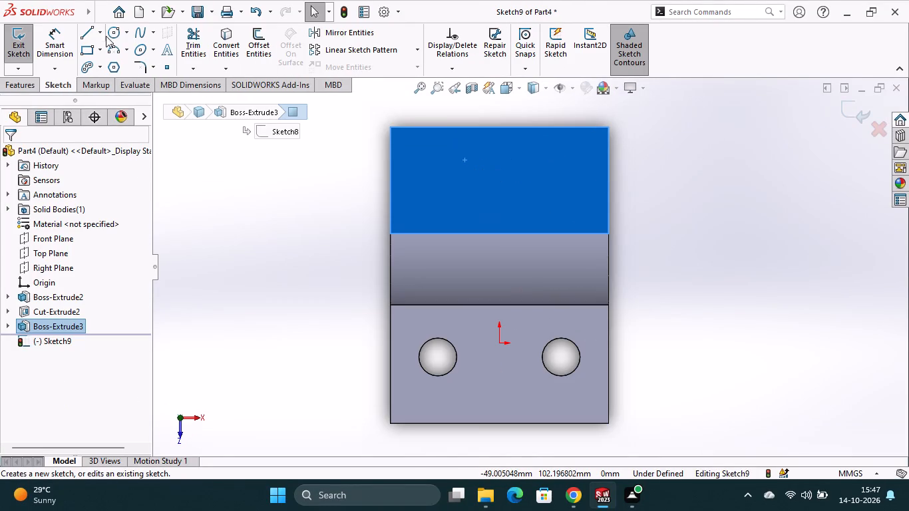
{"action": "left_click", "coordinate": [114, 31]}
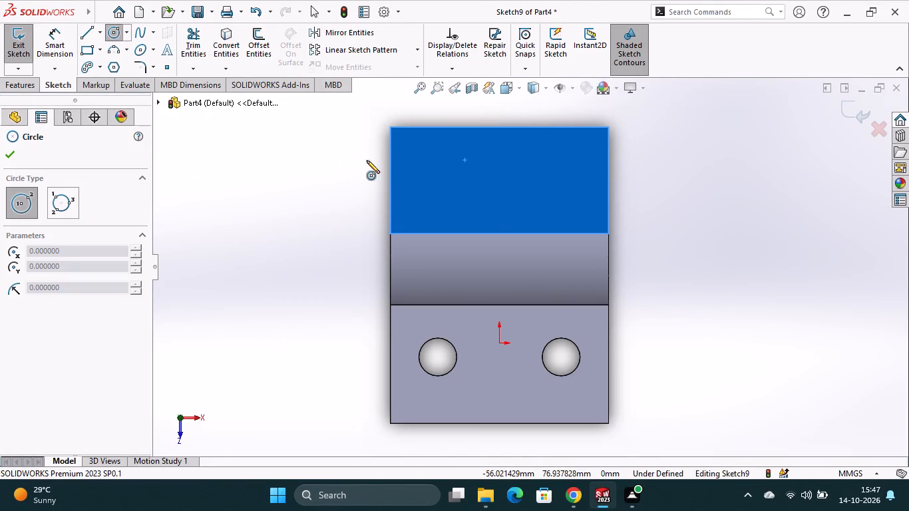
{"action": "left_click", "coordinate": [498, 126]}
{"action": "left_click", "coordinate": [517, 193]}
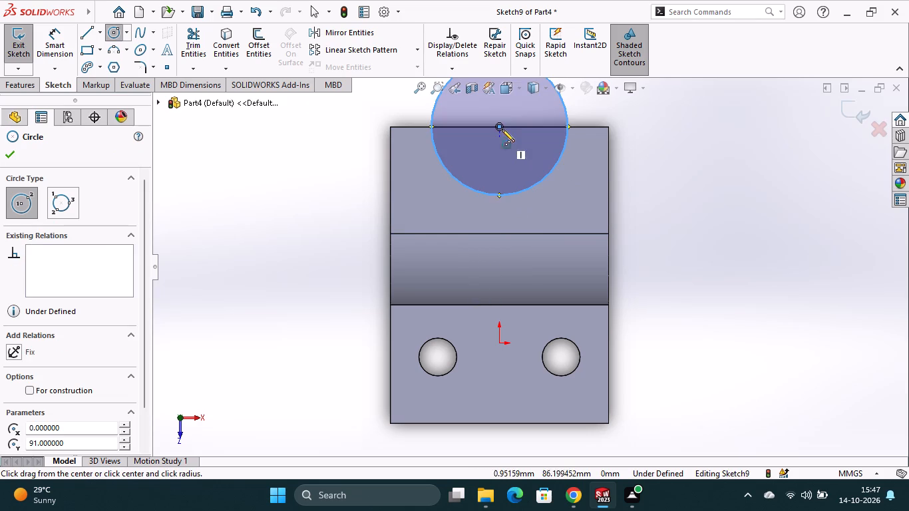
{"action": "left_click", "coordinate": [500, 126]}
{"action": "left_click", "coordinate": [515, 158]}
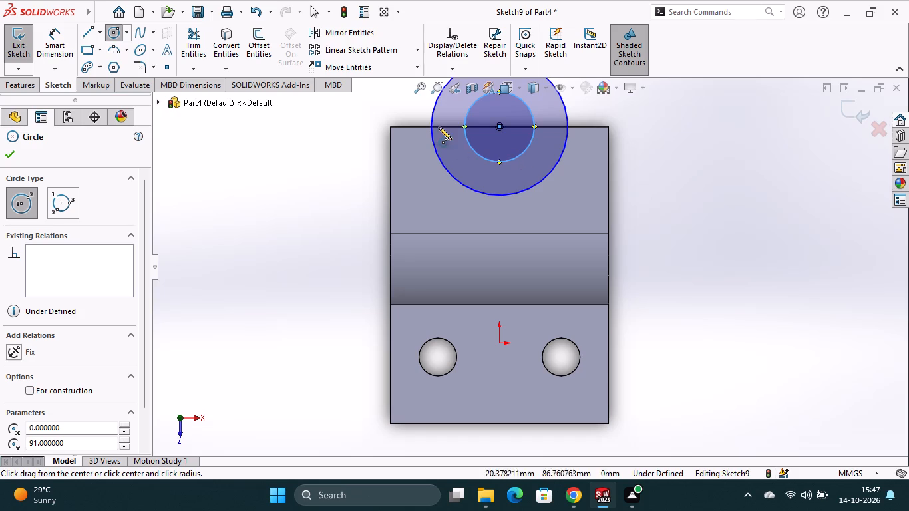
Dimension the inner circle's diameter.
{"action": "left_click", "coordinate": [68, 45]}
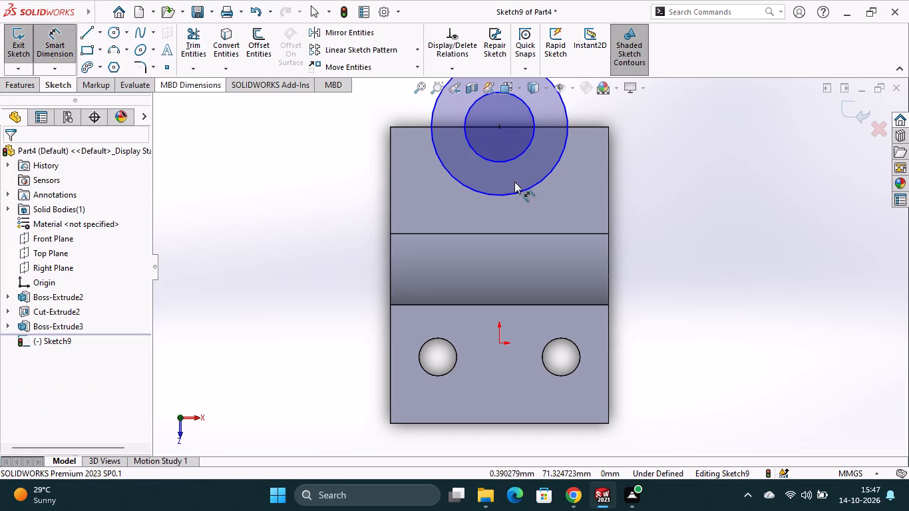
{"action": "left_click", "coordinate": [504, 159]}
{"action": "left_click", "coordinate": [510, 200]}
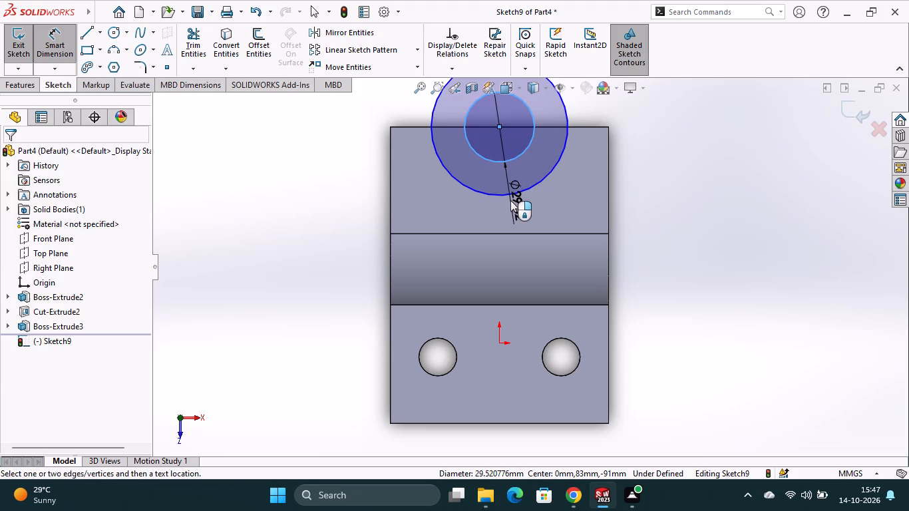
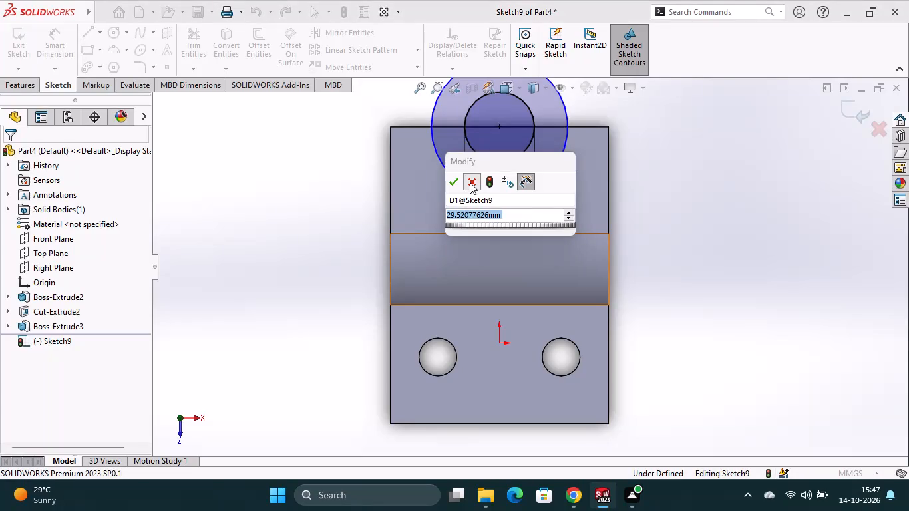
Set the inner circle's diameter to 40 mm.
{"action": "scroll", "coordinate": [610, 186], "scroll_direction": "up", "scroll_amount": 2}
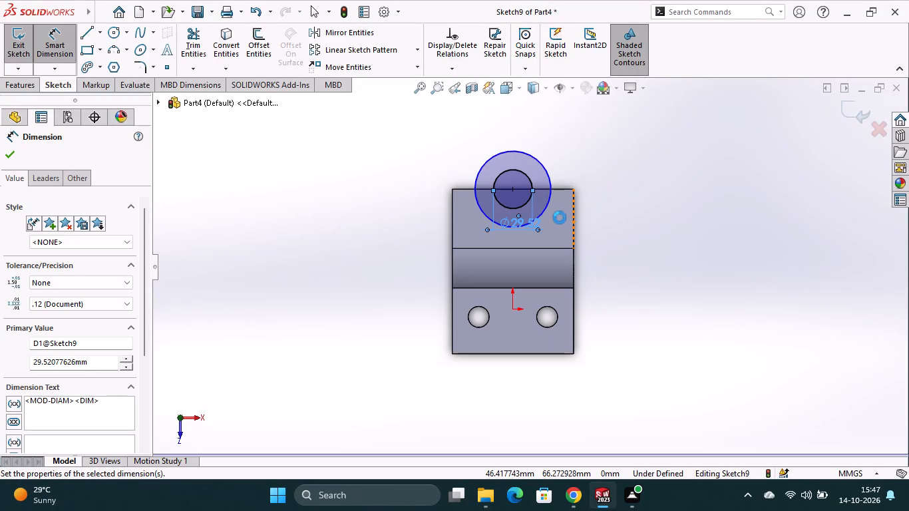
{"action": "double_click", "coordinate": [515, 224]}
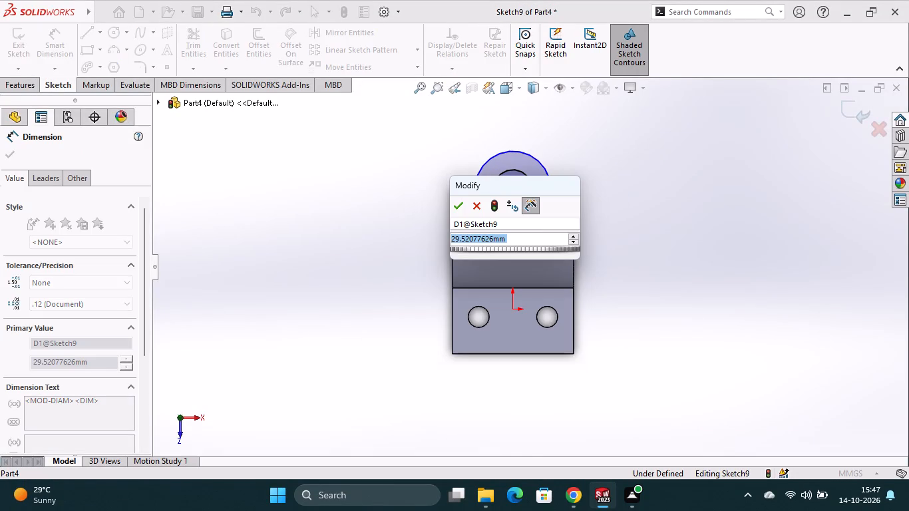
{"action": "type", "text": "40"}
{"action": "key", "text": "Return"}
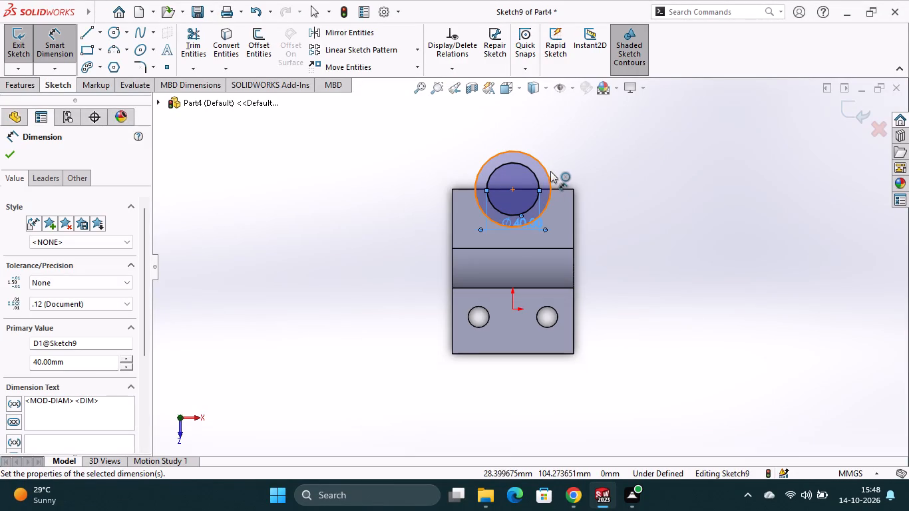
Dimension the outer concentric circle's diameter and set it to 80 mm.
{"action": "left_click", "coordinate": [545, 171]}
{"action": "left_click", "coordinate": [554, 159]}
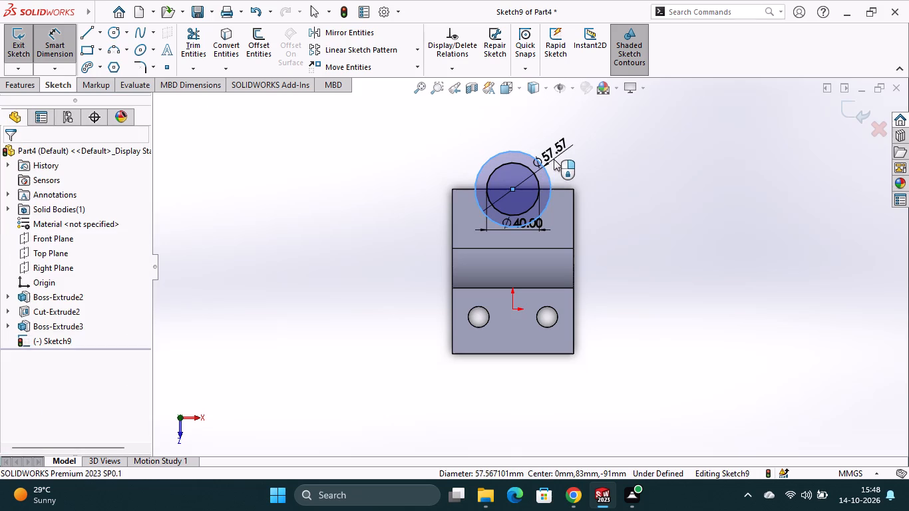
{"action": "type", "text": "80"}
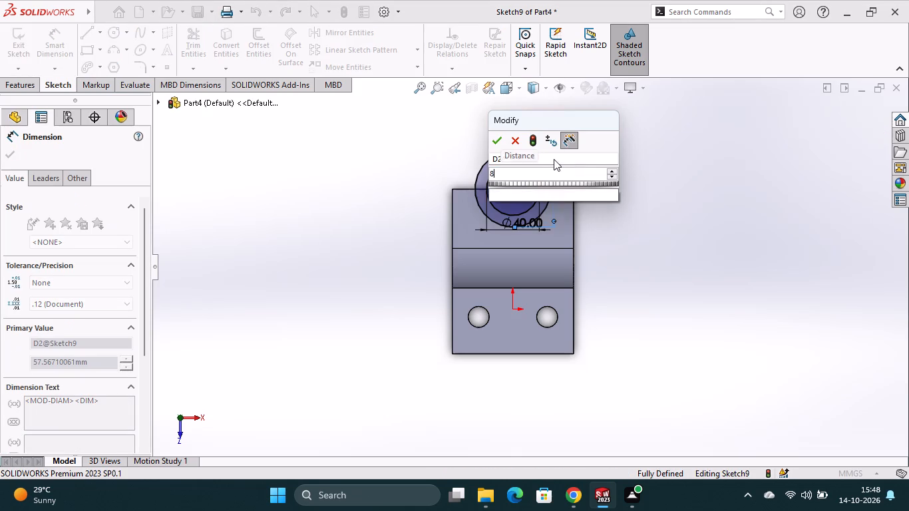
{"action": "key", "text": "Return"}
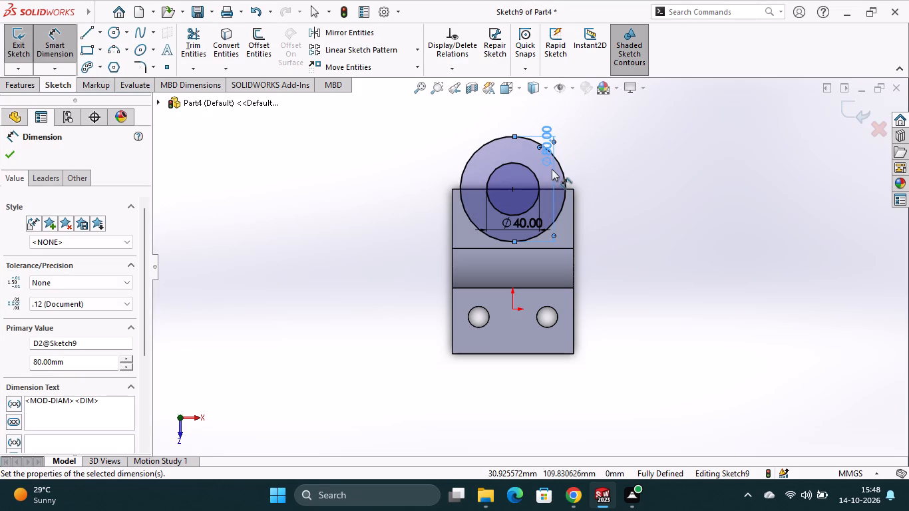
Start creating a solid feature from the sketch of the two concentric circles.
{"action": "left_click", "coordinate": [31, 83]}
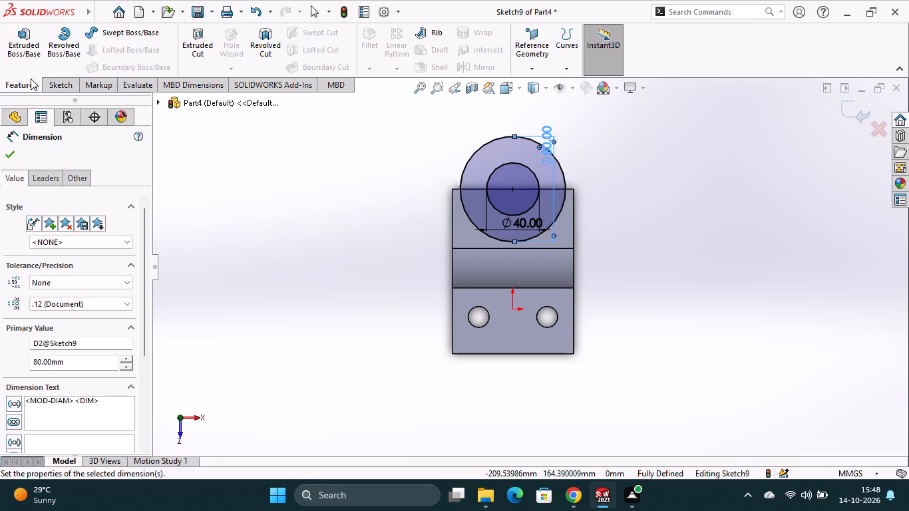
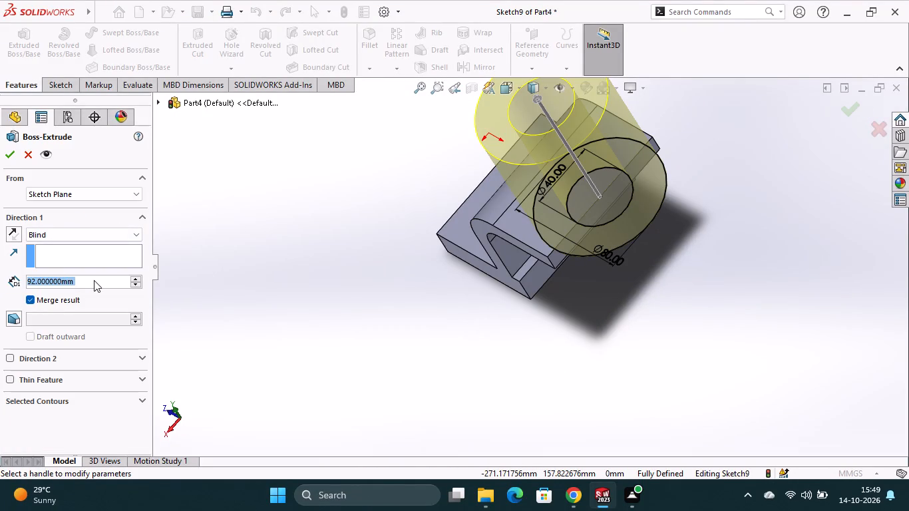
Extrude the ring between the two concentric circles 37 mm in one direction and 18 mm in the opposite direction, merged with the bracket.
{"action": "type", "text": "37"}
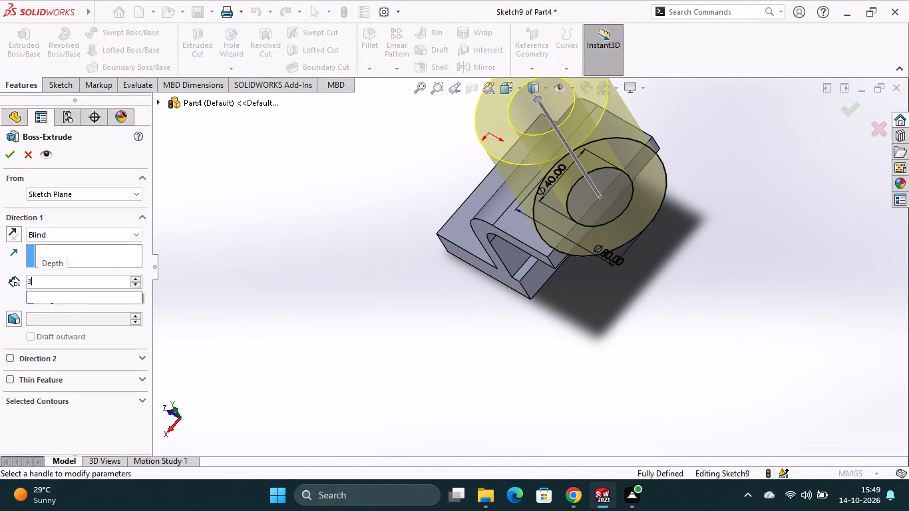
{"action": "key", "text": "Return"}
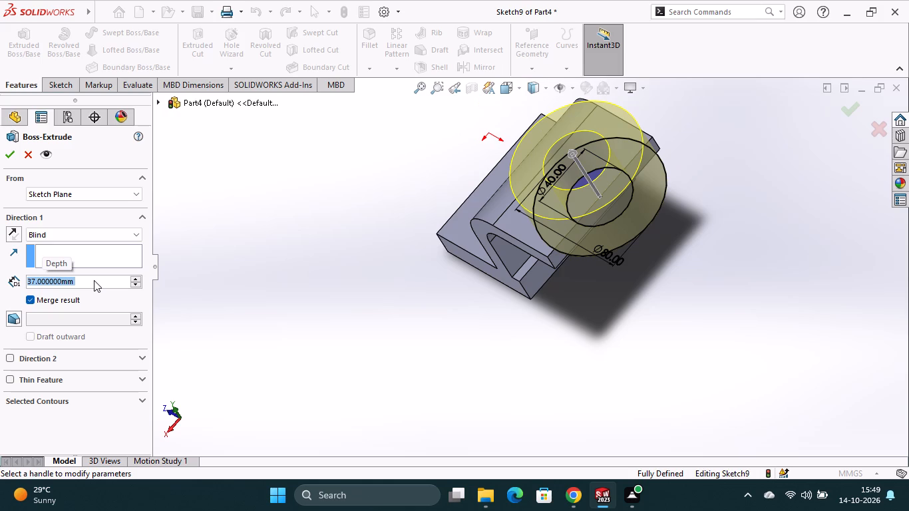
{"action": "left_click", "coordinate": [10, 358]}
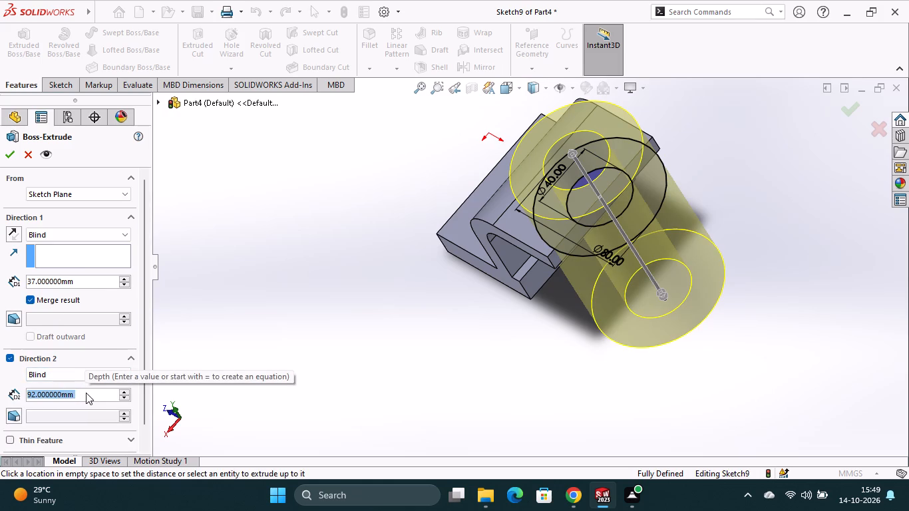
{"action": "type", "text": "18"}
{"action": "key", "text": "Return"}
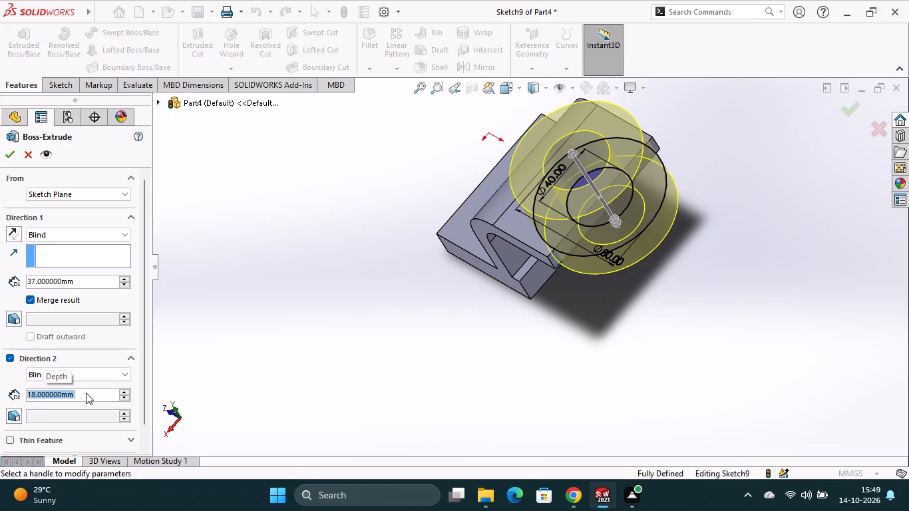
{"action": "left_click", "coordinate": [9, 156]}
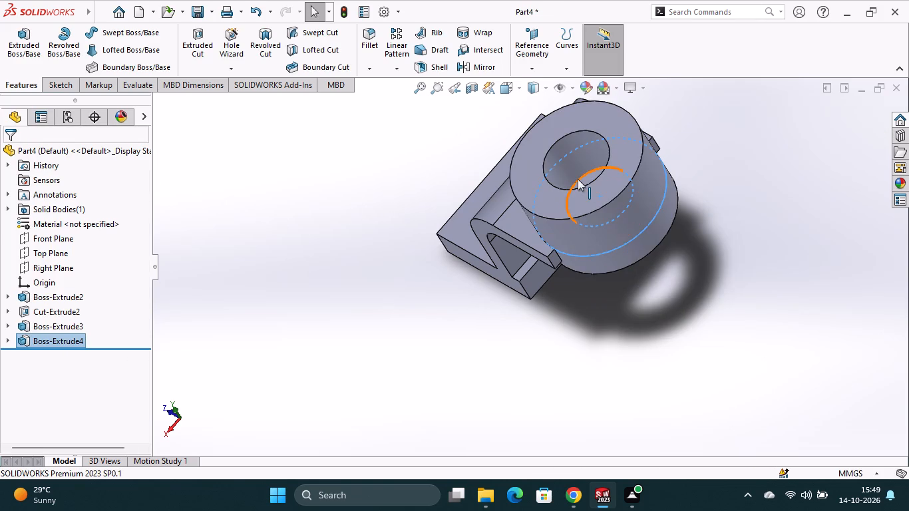
Fillet the inner edge where the bent flange meets the base plate with a 6 mm radius.
{"action": "middle_click_drag", "start_coordinate": [586, 315], "coordinate": [605, 303]}
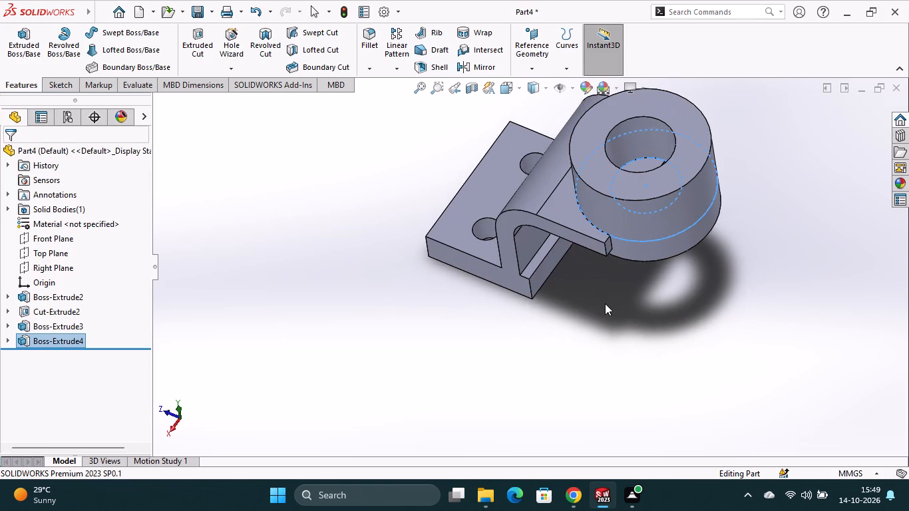
{"action": "middle_click_drag", "start_coordinate": [606, 301], "coordinate": [655, 281]}
{"action": "middle_click_drag", "start_coordinate": [534, 277], "coordinate": [524, 264]}
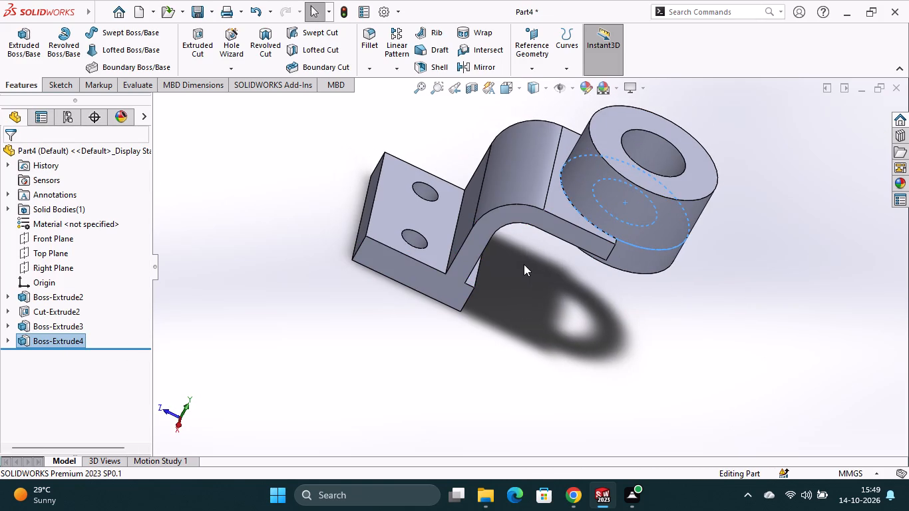
{"action": "left_click", "coordinate": [369, 68]}
{"action": "left_click", "coordinate": [383, 84]}
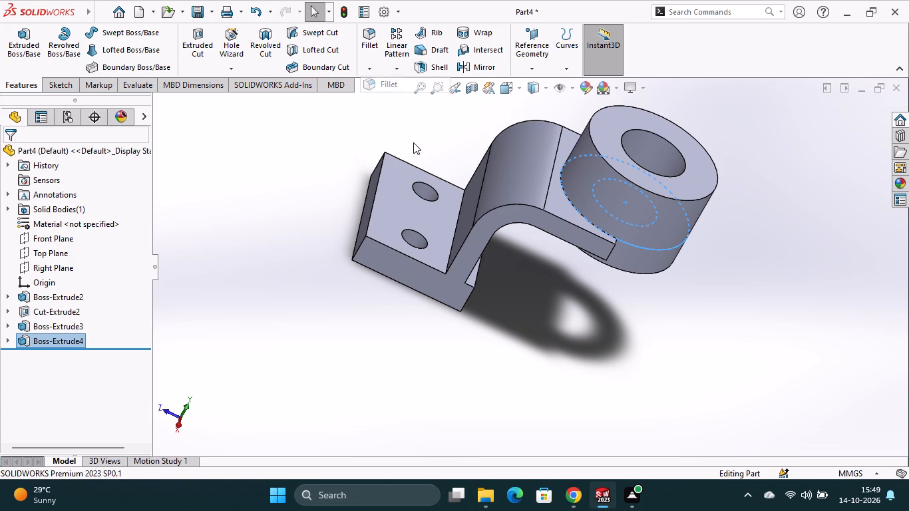
{"action": "middle_click_drag", "start_coordinate": [496, 276], "coordinate": [484, 259]}
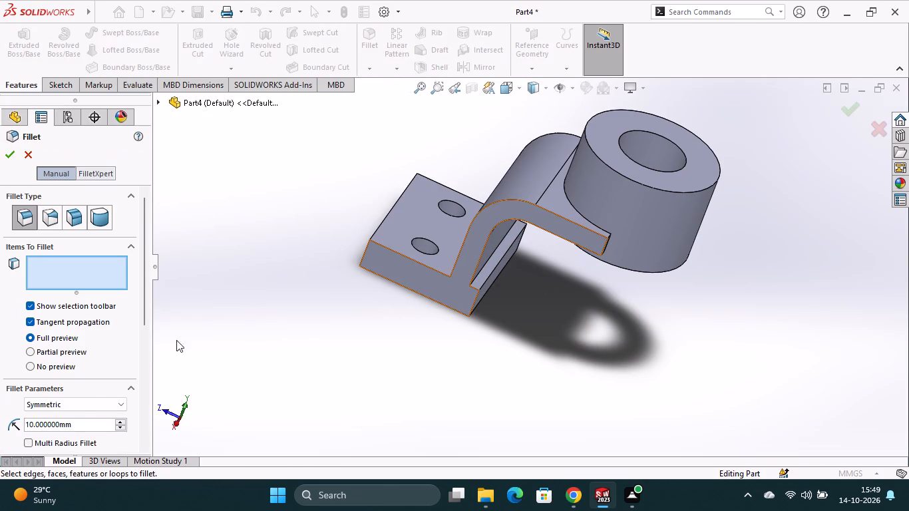
{"action": "left_click", "coordinate": [67, 422]}
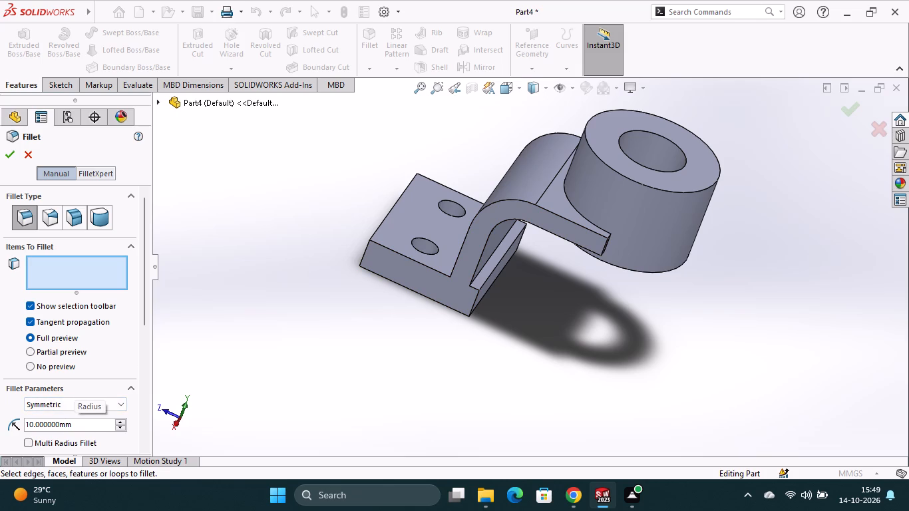
{"action": "left_click", "coordinate": [83, 422]}
{"action": "left_click", "coordinate": [83, 422]}
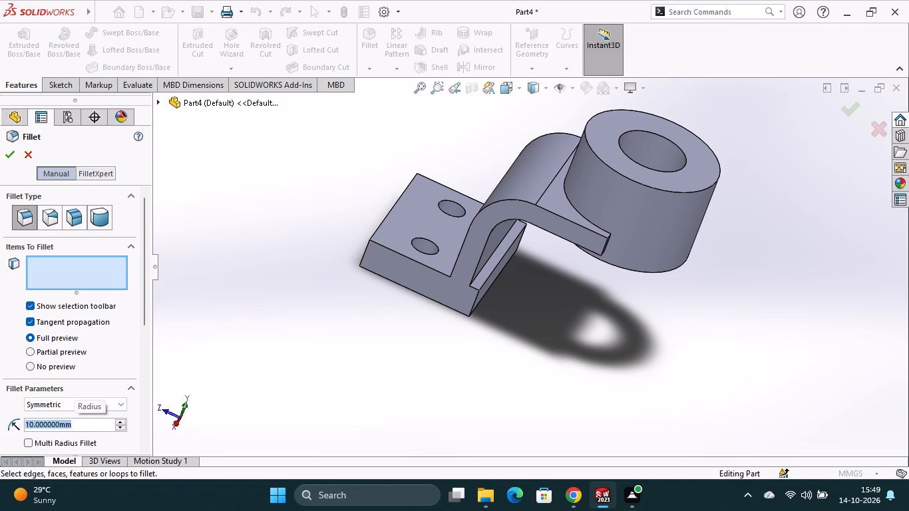
{"action": "key", "text": "6"}
{"action": "key", "text": "Return"}
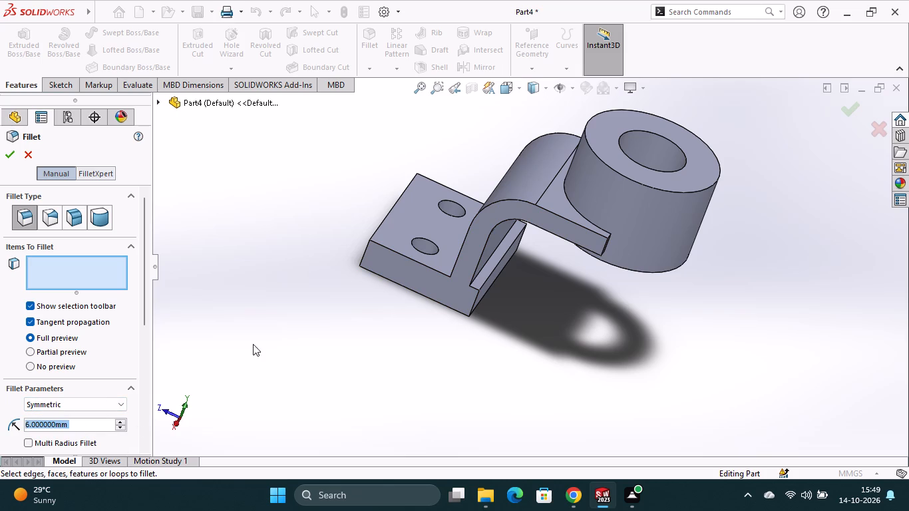
{"action": "left_click", "coordinate": [485, 266]}
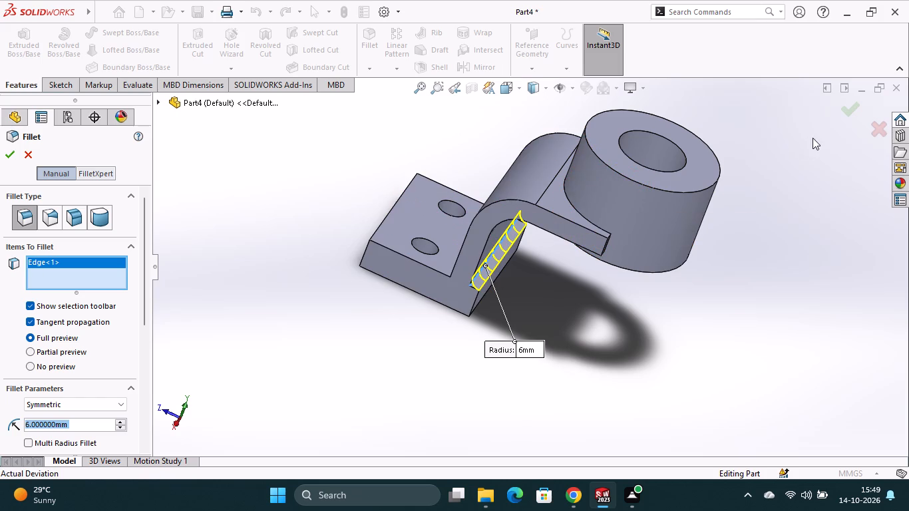
{"action": "left_click", "coordinate": [848, 110]}
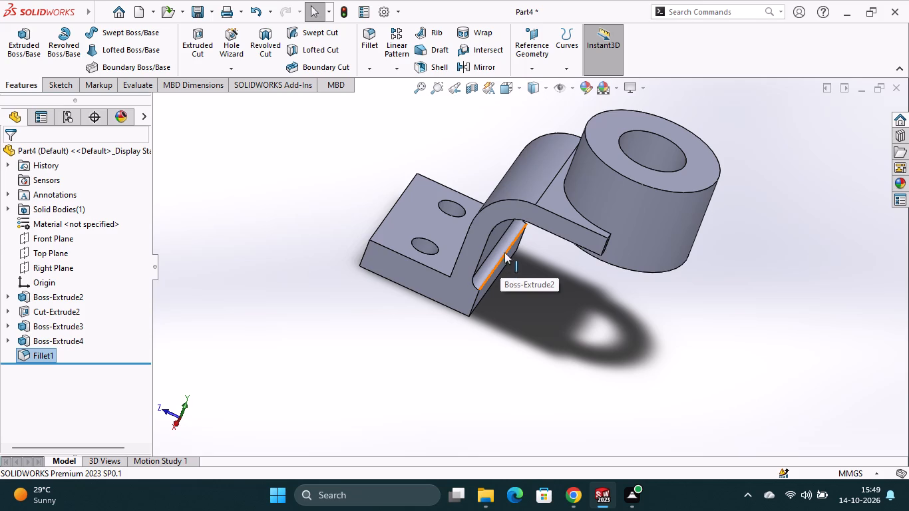
Start a new sketch on the Right Plane.
{"action": "left_click", "coordinate": [63, 269]}
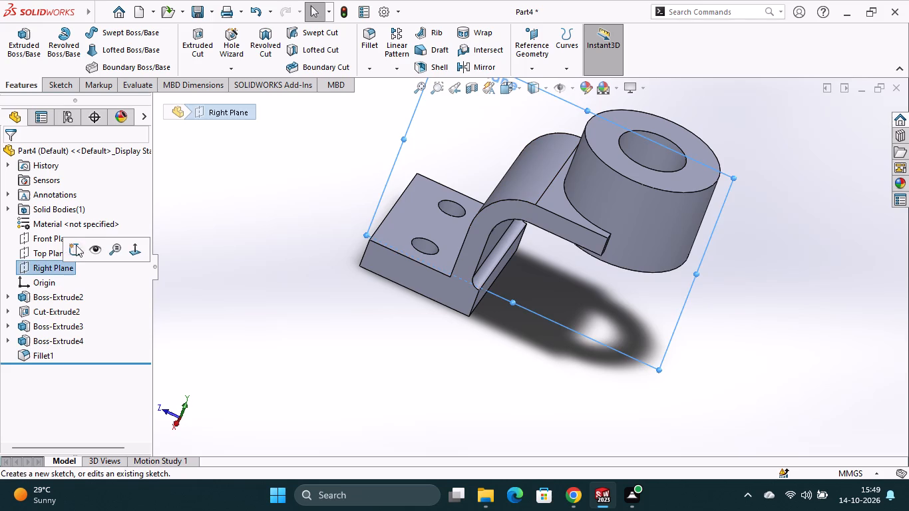
{"action": "left_click", "coordinate": [73, 245]}
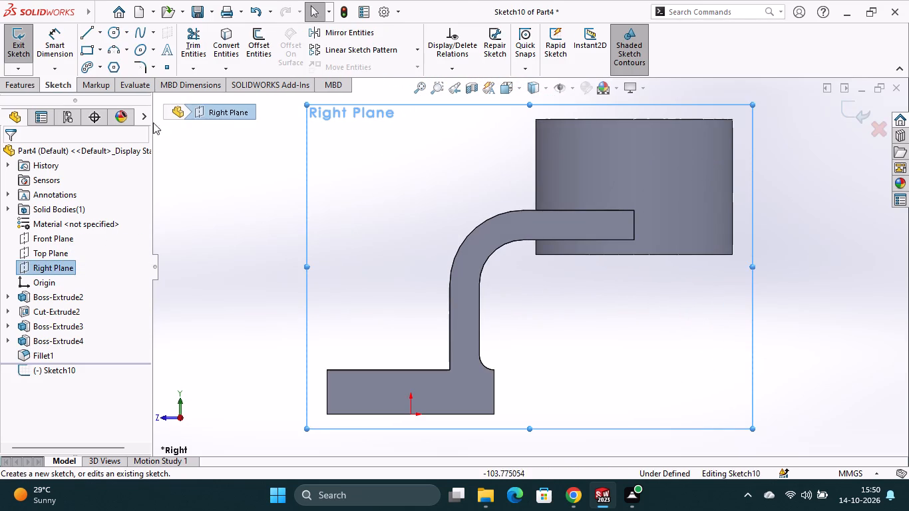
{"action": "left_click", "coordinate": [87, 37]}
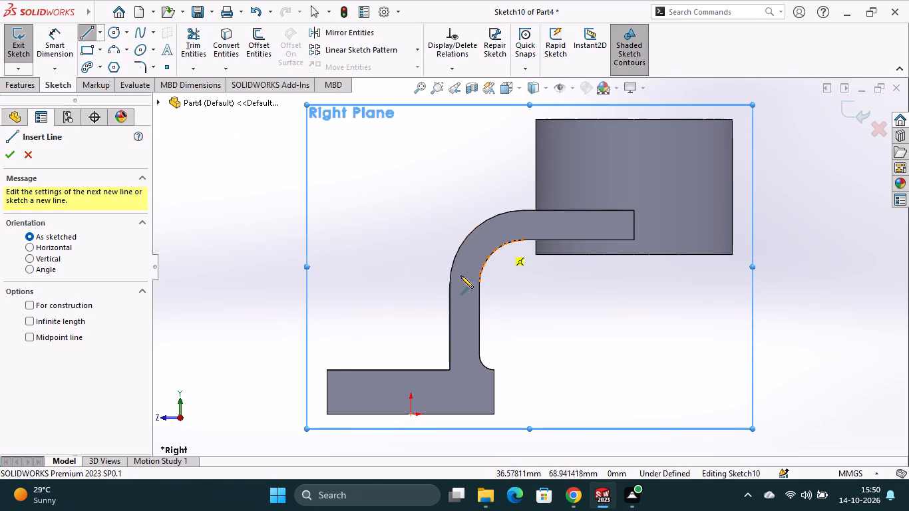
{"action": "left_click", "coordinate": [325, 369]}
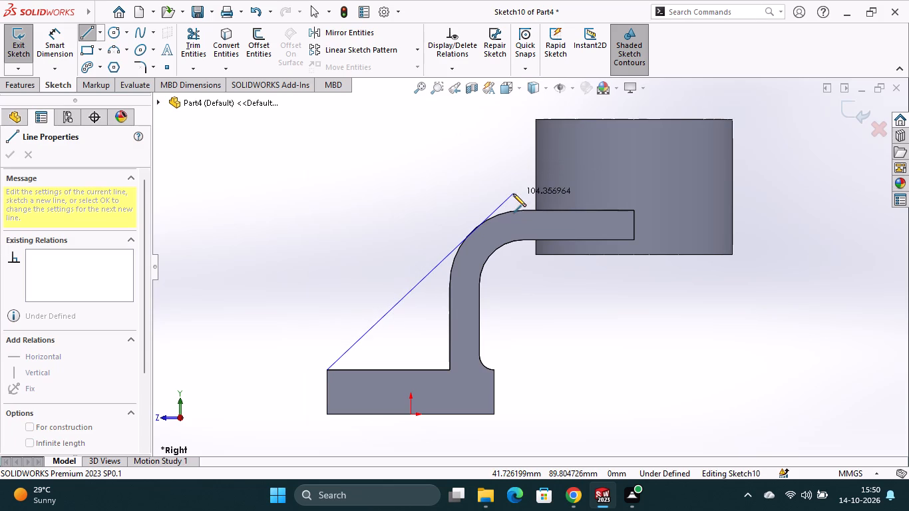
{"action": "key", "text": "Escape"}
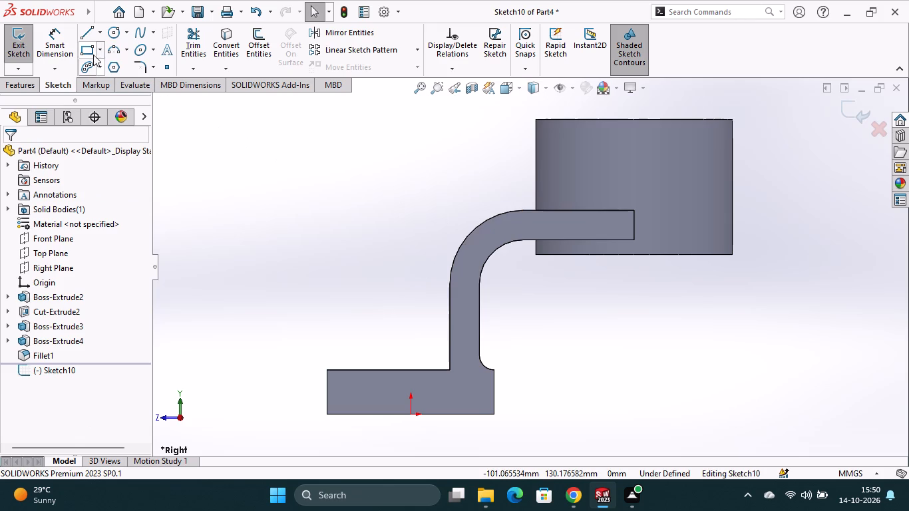
Sketch a vertical line about 18 mm up from the flange's top edge, a horizontal line outward, and a sloping line to the base plate's upper outer corner.
{"action": "left_click", "coordinate": [92, 33]}
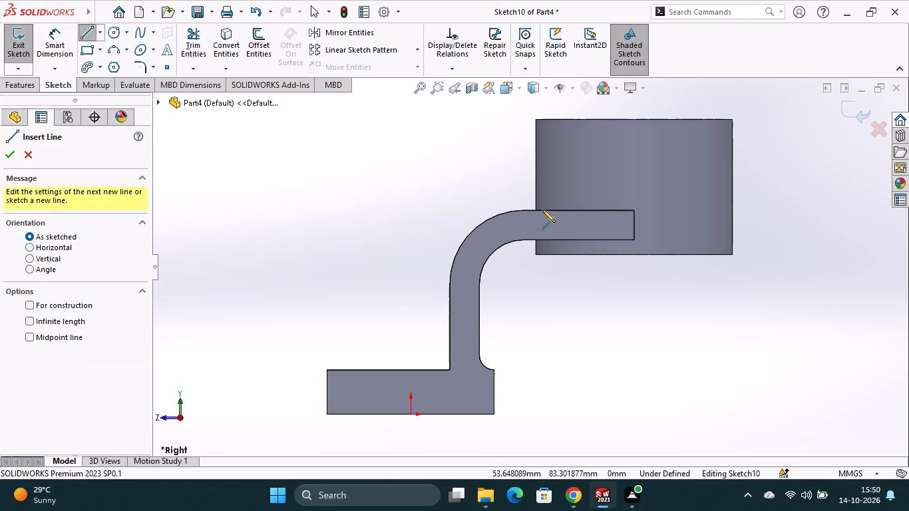
{"action": "left_click", "coordinate": [542, 210]}
{"action": "left_click", "coordinate": [542, 165]}
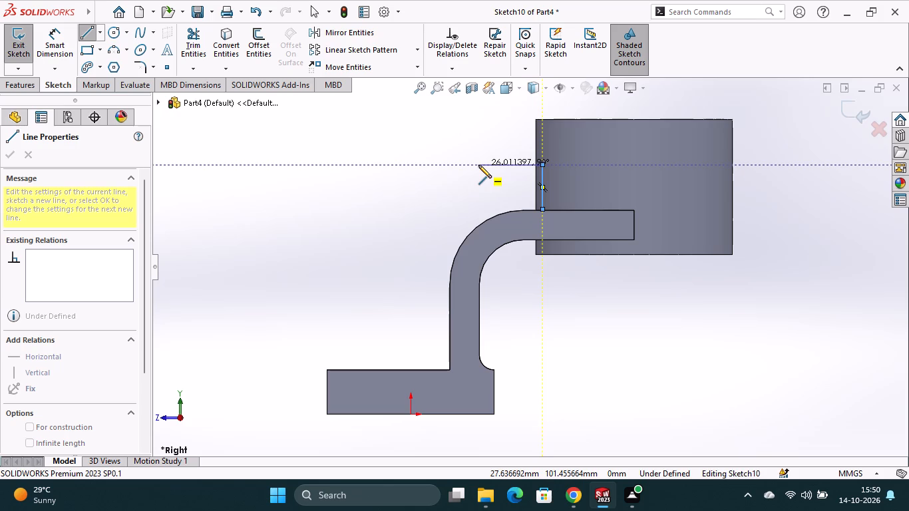
{"action": "left_click", "coordinate": [427, 166]}
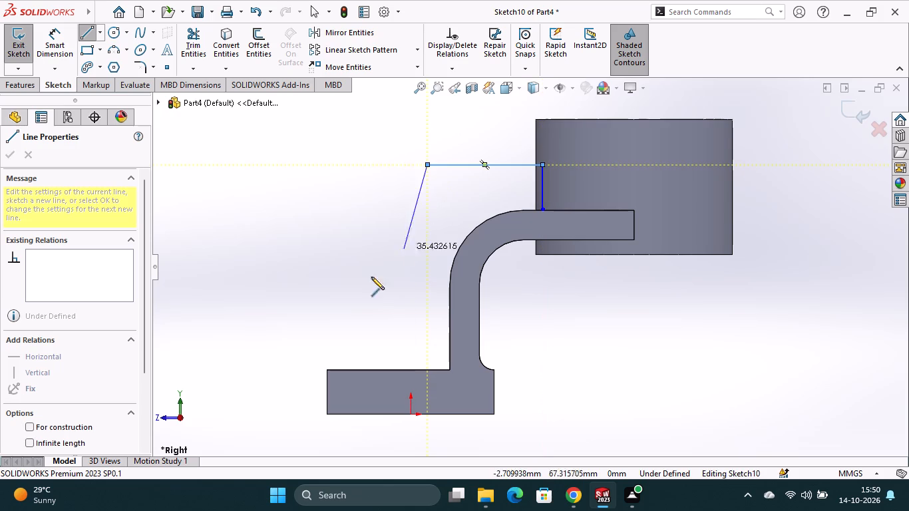
{"action": "left_click", "coordinate": [327, 370]}
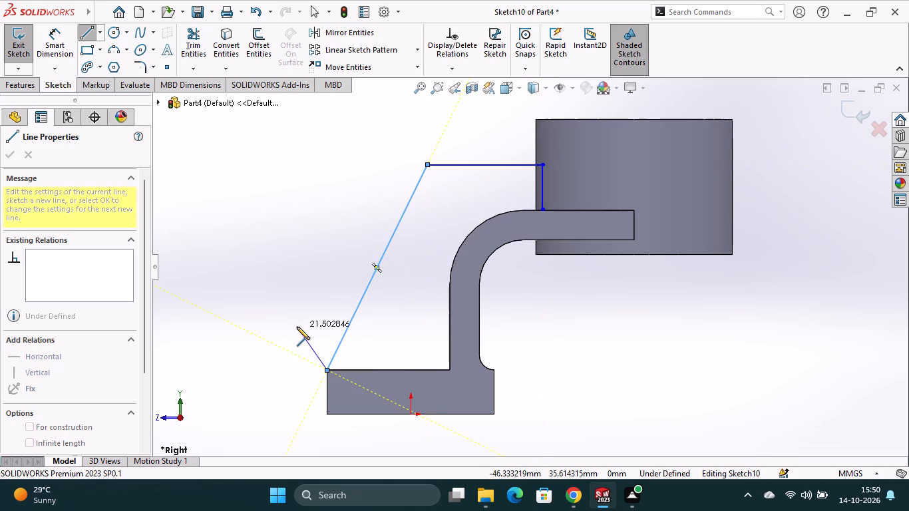
{"action": "key", "text": "Escape"}
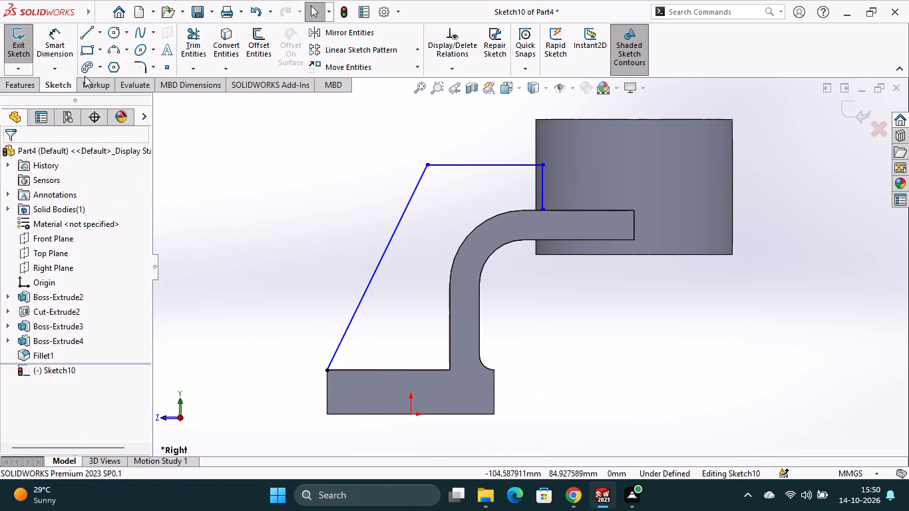
Dimension the short vertical line's length and set it to 24 mm.
{"action": "left_click", "coordinate": [57, 54]}
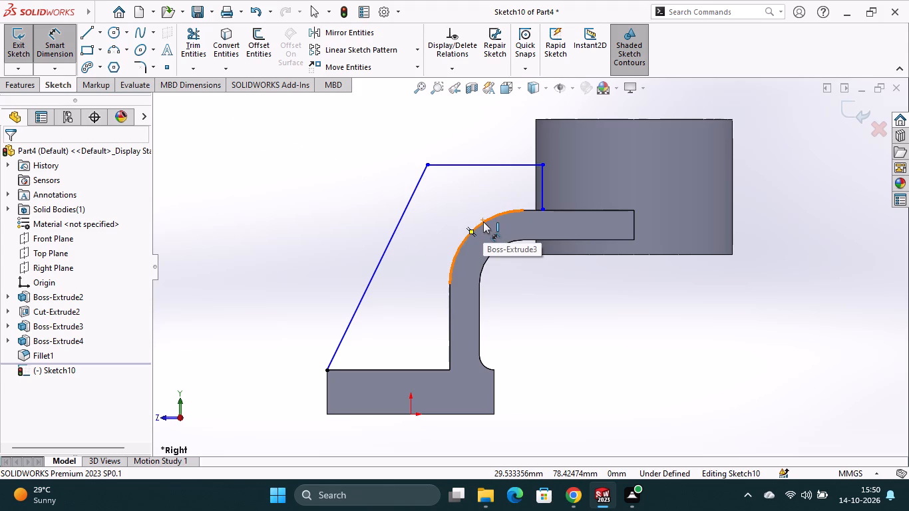
{"action": "left_click", "coordinate": [542, 189]}
{"action": "left_click", "coordinate": [568, 184]}
{"action": "type", "text": "25"}
{"action": "key", "text": "BackSpace"}
{"action": "key", "text": "4"}
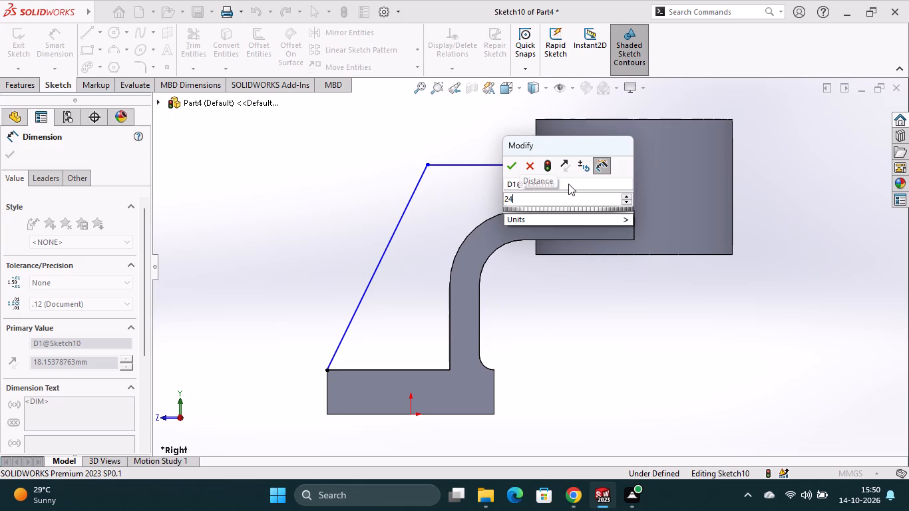
{"action": "key", "text": "Return"}
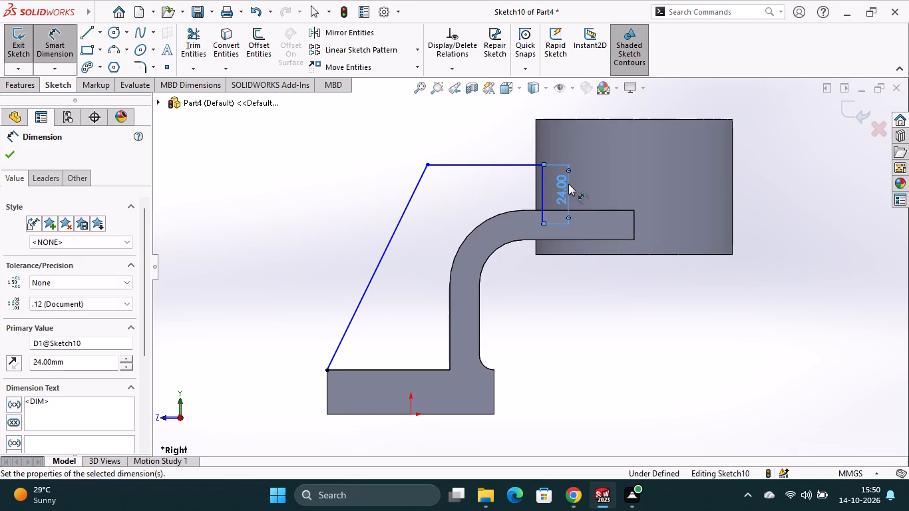
Dimension the distance between the cylinder's side edge and the vertical sketch line, setting it to 2 mm.
{"action": "scroll", "coordinate": [541, 168], "scroll_direction": "down", "scroll_amount": 4}
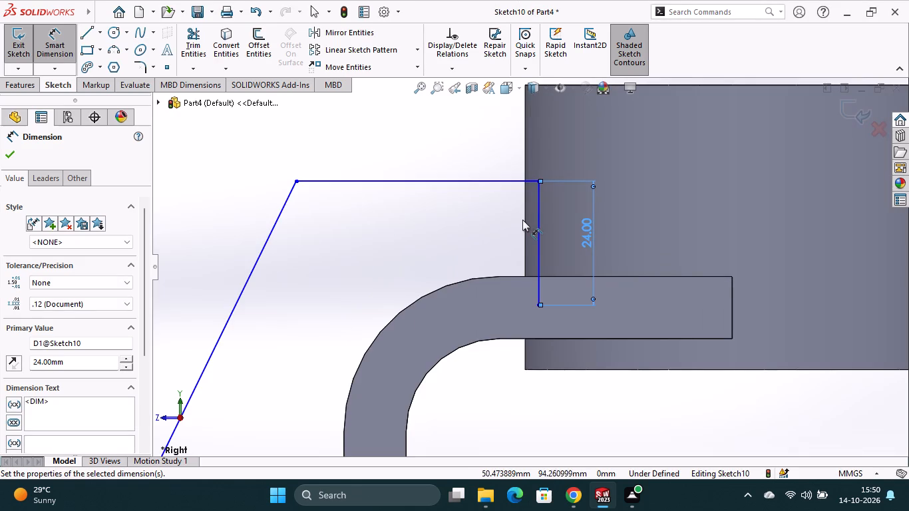
{"action": "left_click", "coordinate": [524, 221]}
{"action": "left_click", "coordinate": [538, 219]}
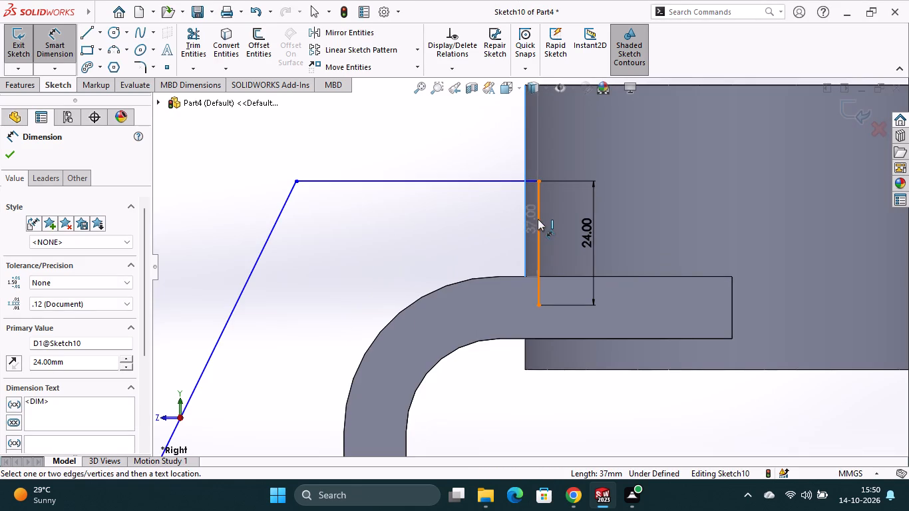
{"action": "left_click", "coordinate": [536, 164]}
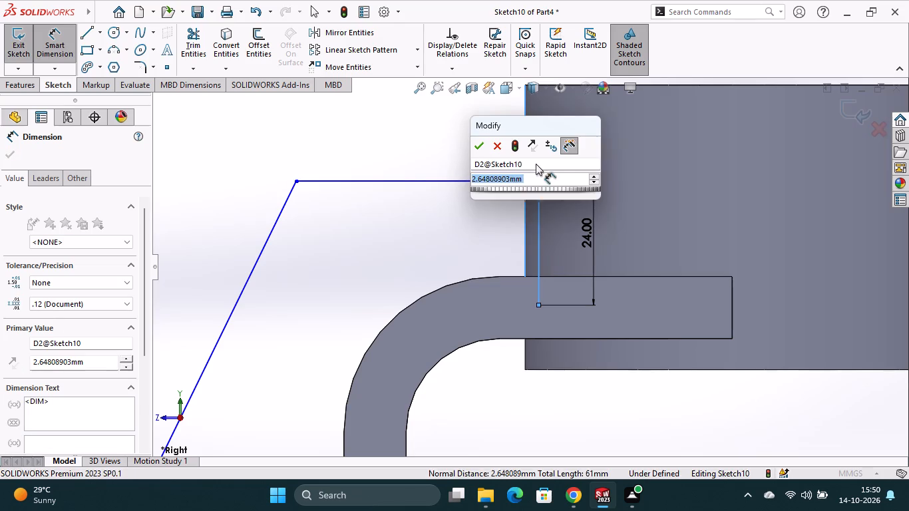
{"action": "key", "text": "2"}
{"action": "key", "text": "Return"}
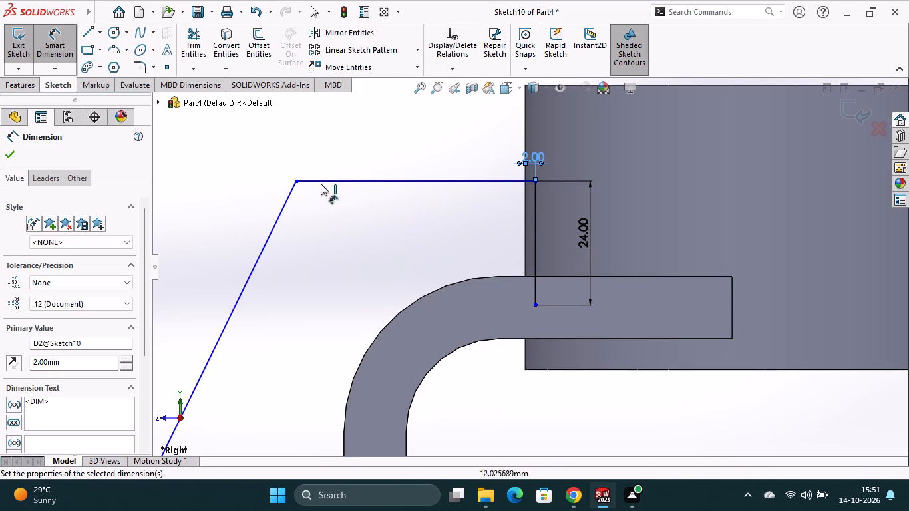
Set the distance between the cylinder's side edge and the vertical line to 1 mm.
{"action": "scroll", "coordinate": [349, 251], "scroll_direction": "up", "scroll_amount": 5}
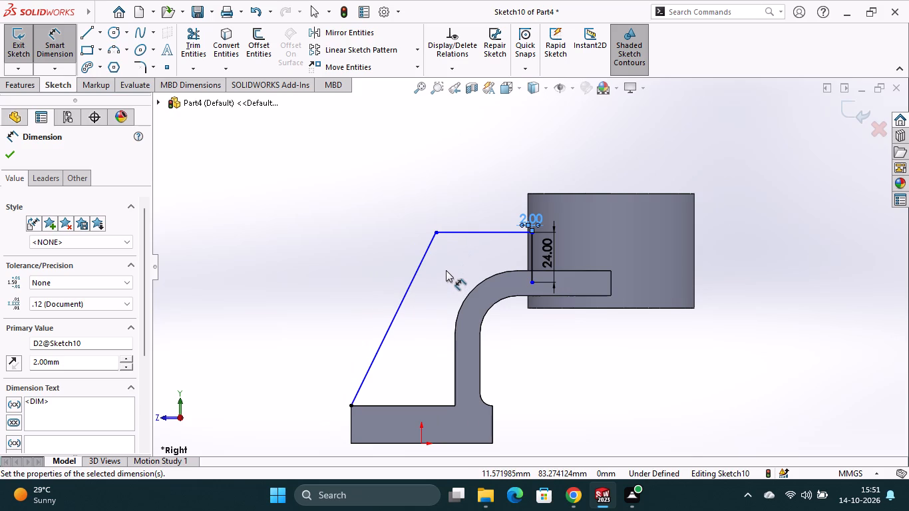
{"action": "double_click", "coordinate": [536, 220]}
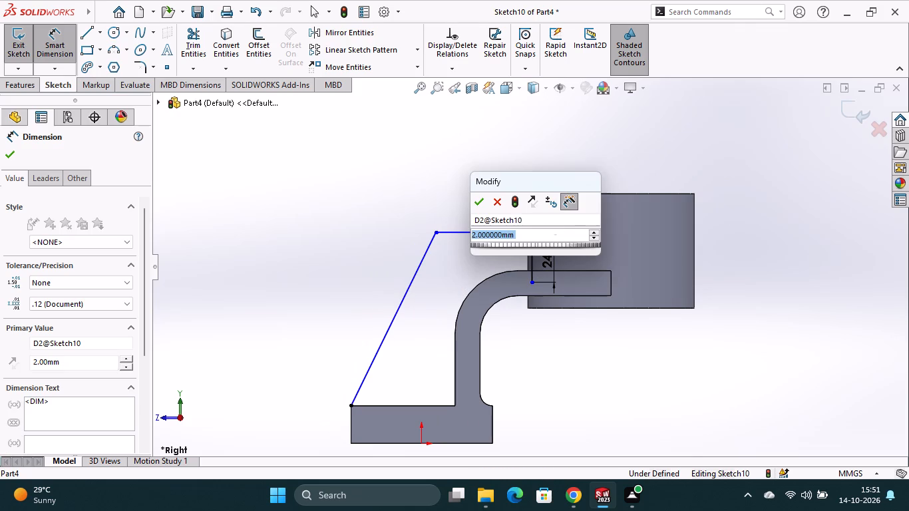
{"action": "key", "text": "1"}
{"action": "key", "text": "Return"}
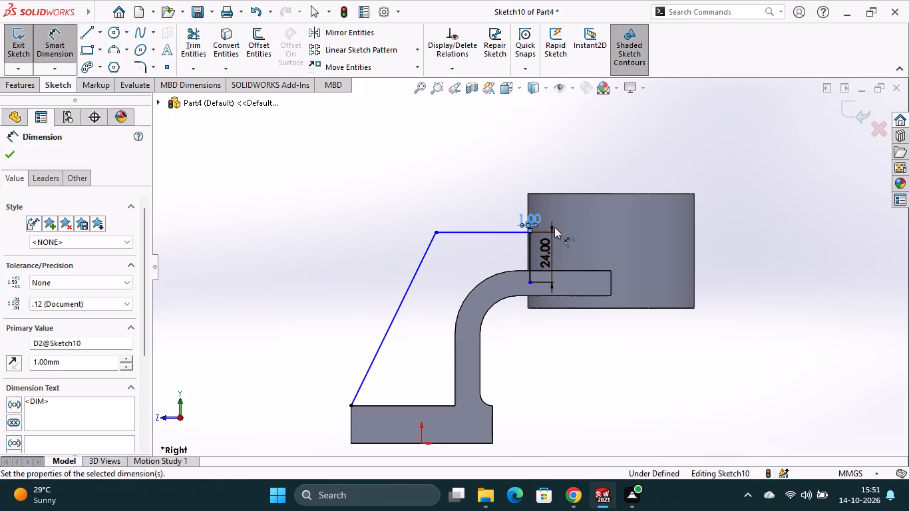
Dimension the rib sketch's horizontal line between its two endpoints and set it to 42 mm.
{"action": "right_click", "coordinate": [530, 257]}
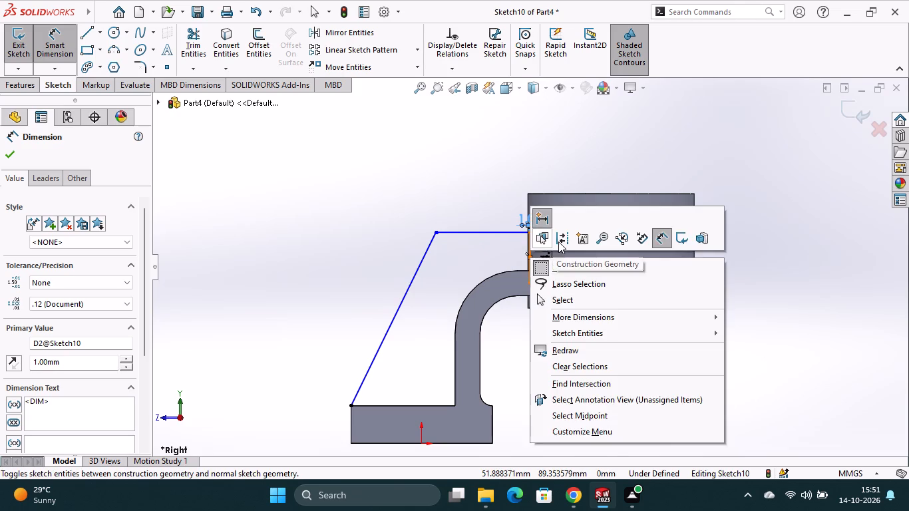
{"action": "left_click", "coordinate": [560, 242]}
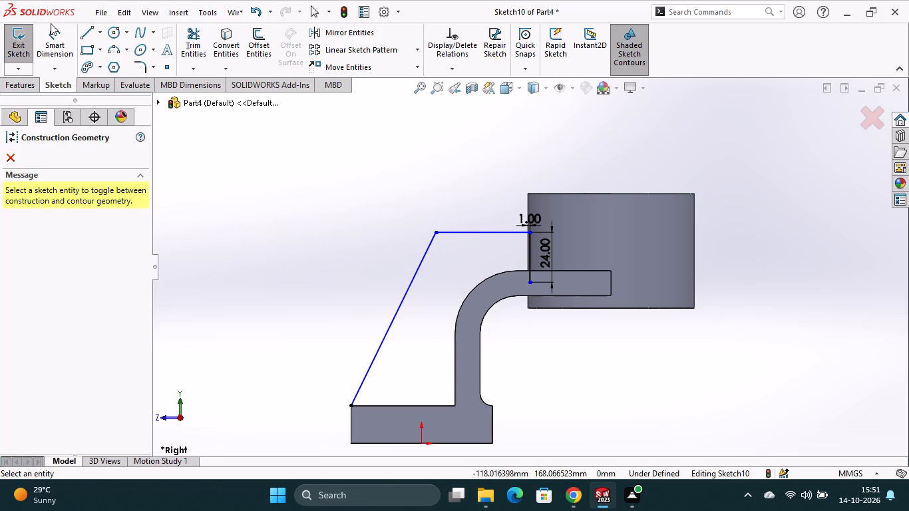
{"action": "left_click", "coordinate": [63, 46]}
{"action": "left_click", "coordinate": [437, 233]}
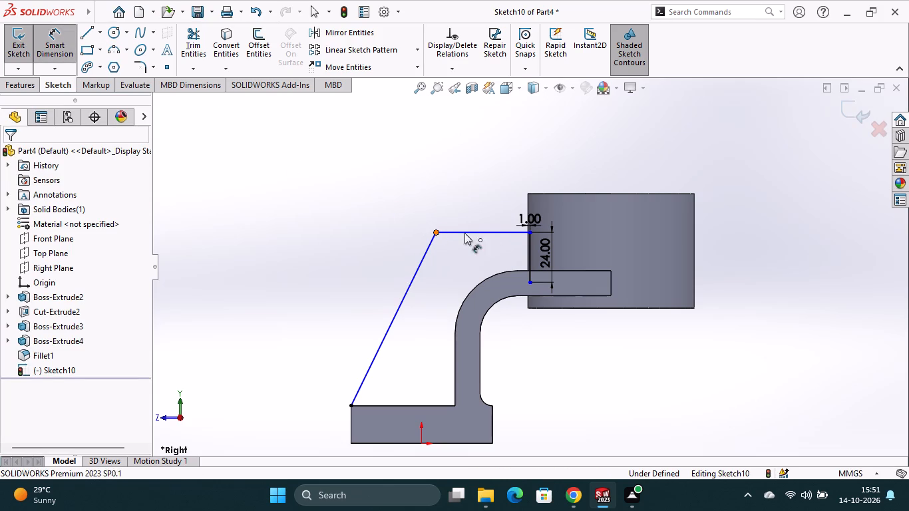
{"action": "left_click", "coordinate": [532, 233]}
{"action": "left_click", "coordinate": [489, 210]}
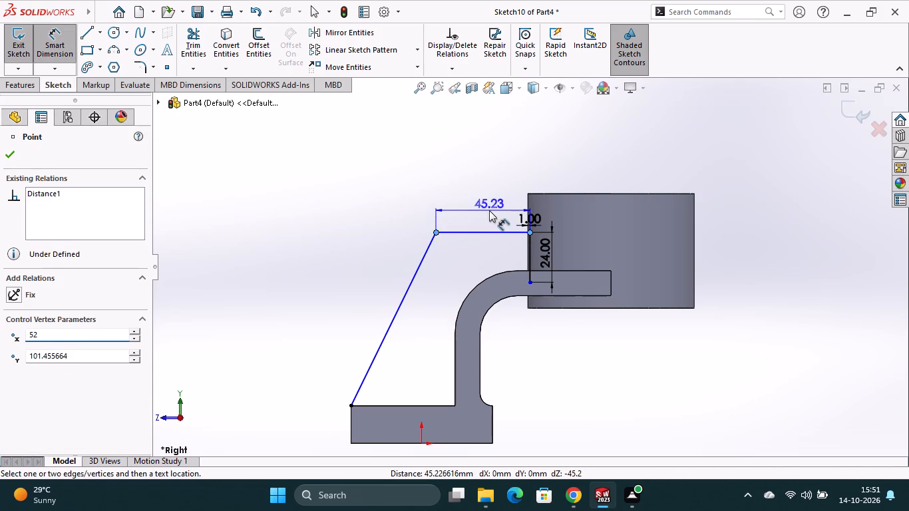
{"action": "type", "text": "42"}
{"action": "key", "text": "Return"}
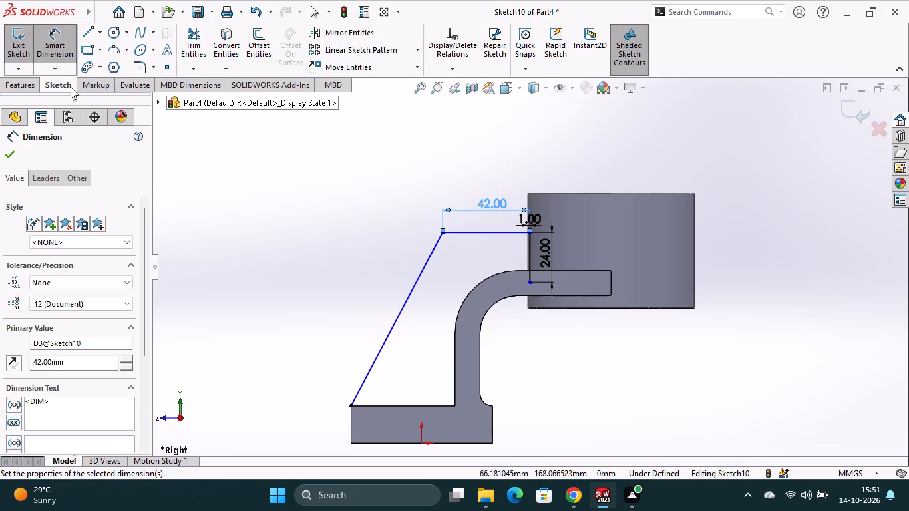
Create a 14 mm thick rib from the open sketch profile, centred on both sides, with the material side flipped toward the bracket.
{"action": "left_click", "coordinate": [26, 86]}
{"action": "left_click", "coordinate": [431, 37]}
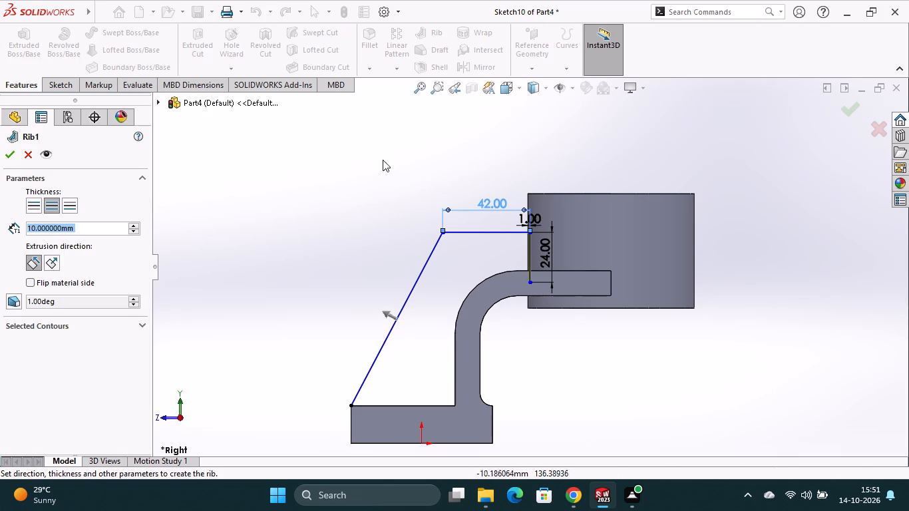
{"action": "type", "text": "14"}
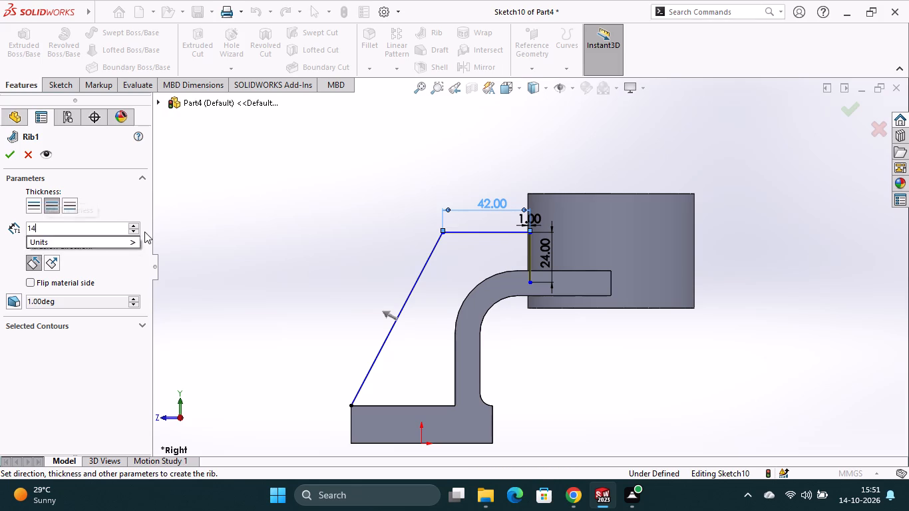
{"action": "key", "text": "Return"}
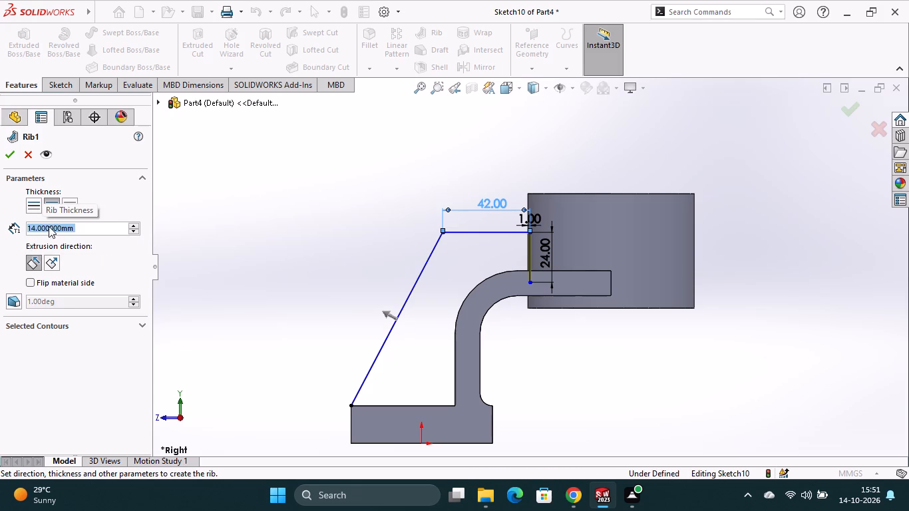
{"action": "left_click", "coordinate": [33, 287]}
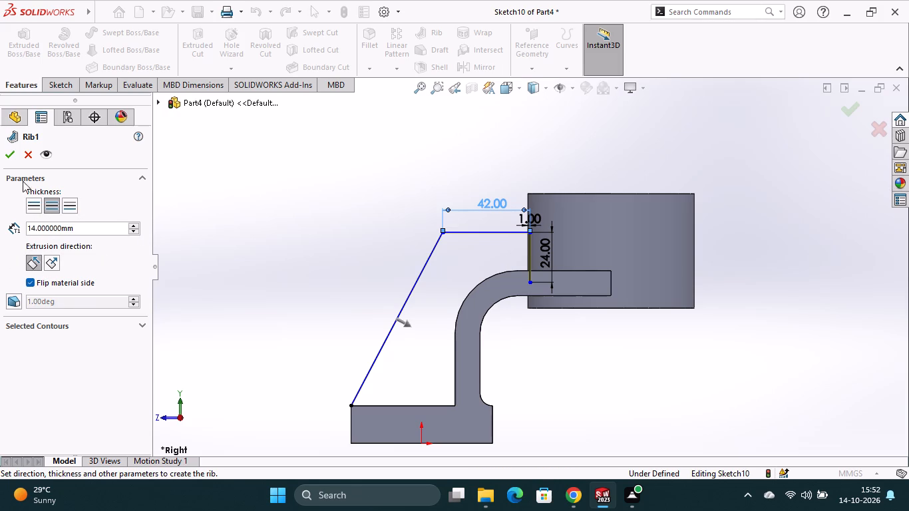
{"action": "left_click", "coordinate": [12, 157]}
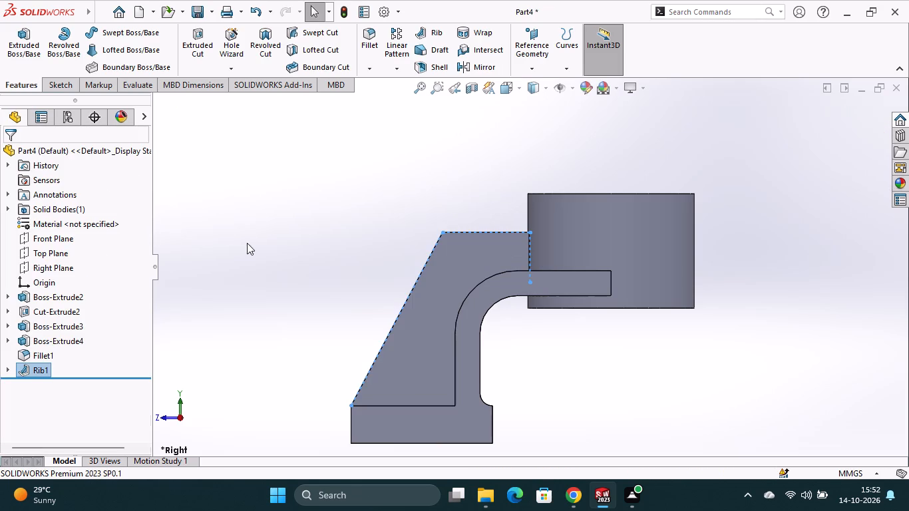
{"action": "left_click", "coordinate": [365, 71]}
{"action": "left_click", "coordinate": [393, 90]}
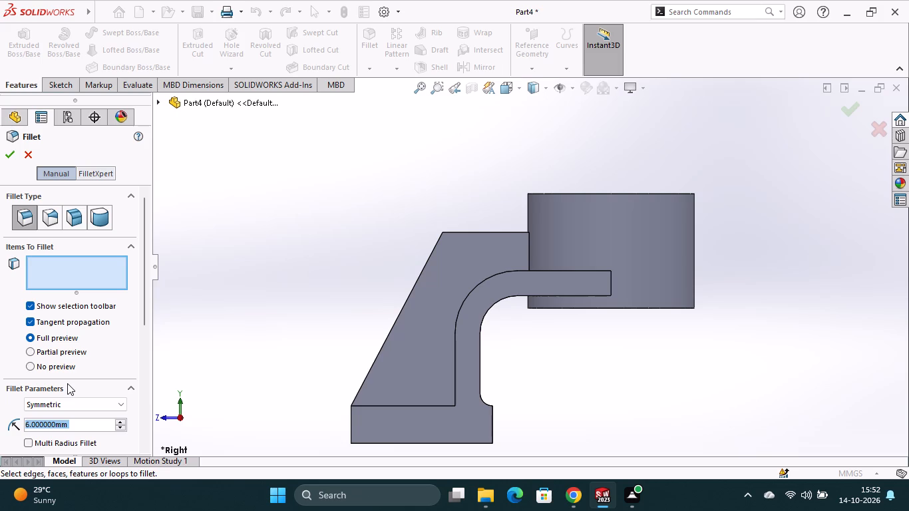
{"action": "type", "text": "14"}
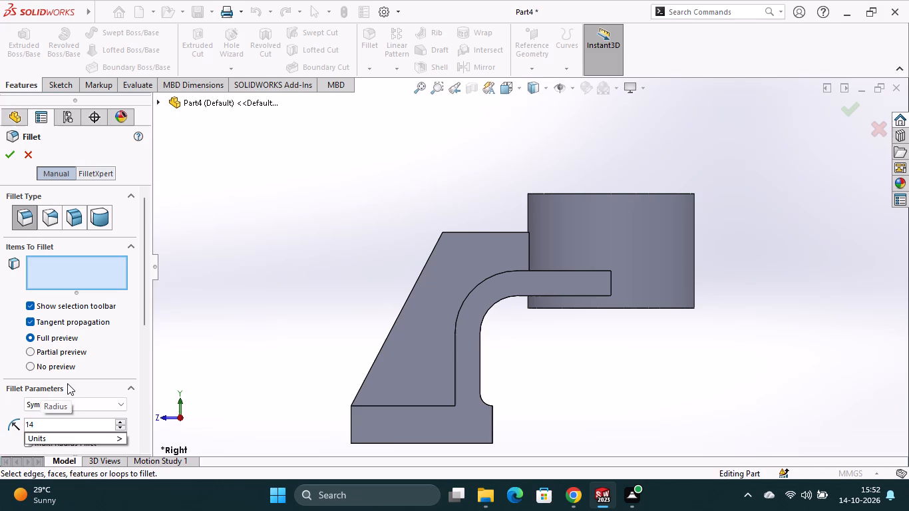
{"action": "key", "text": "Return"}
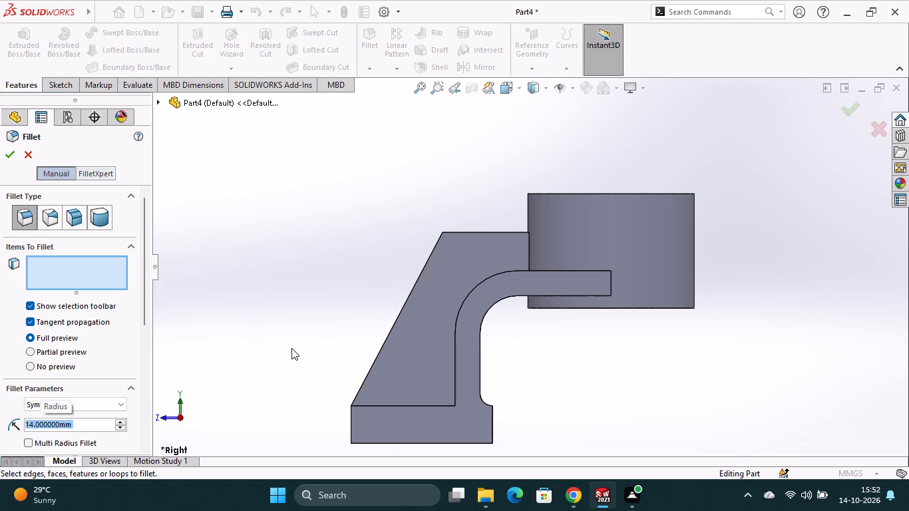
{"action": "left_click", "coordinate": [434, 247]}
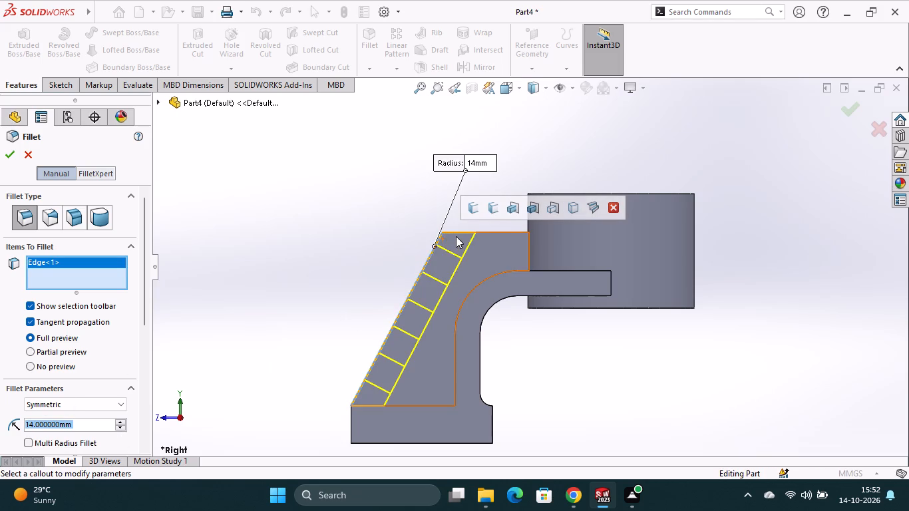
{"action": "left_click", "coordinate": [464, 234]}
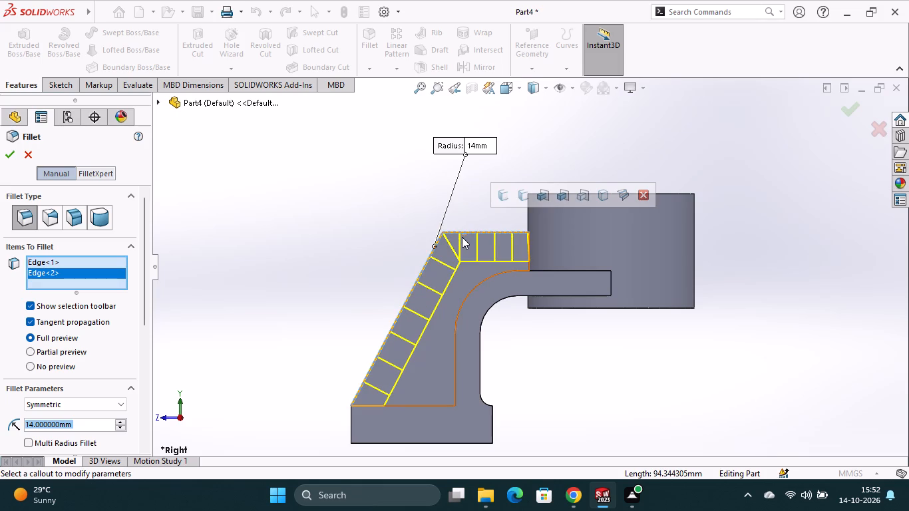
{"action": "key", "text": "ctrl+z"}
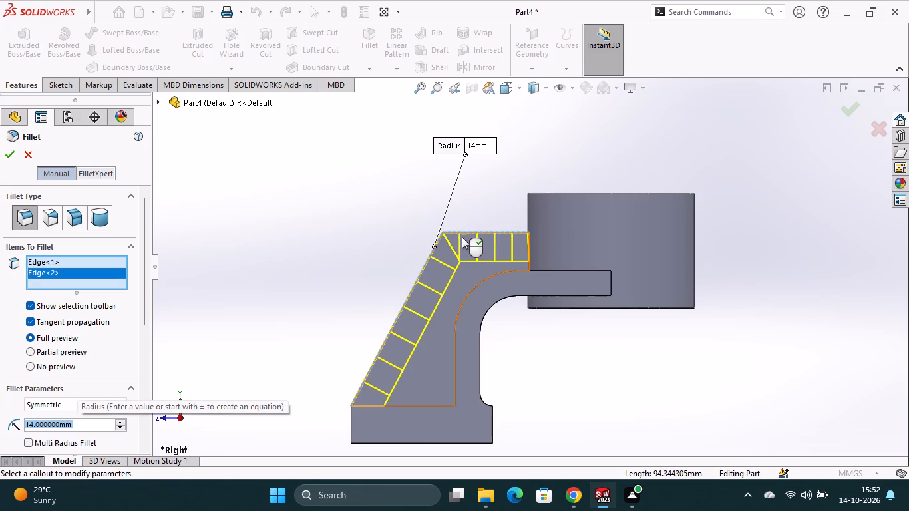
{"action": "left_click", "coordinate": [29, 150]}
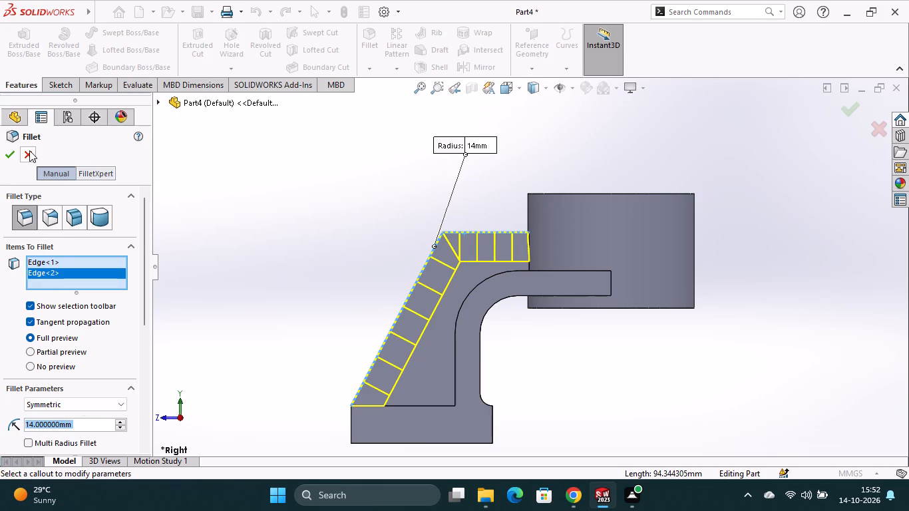
Fillet the rib's upper outer corner edge, between its sloping face and its top face, with a 14 mm radius.
{"action": "scroll", "coordinate": [415, 224], "scroll_direction": "down", "scroll_amount": 1}
{"action": "middle_click_drag", "start_coordinate": [415, 224], "coordinate": [451, 259]}
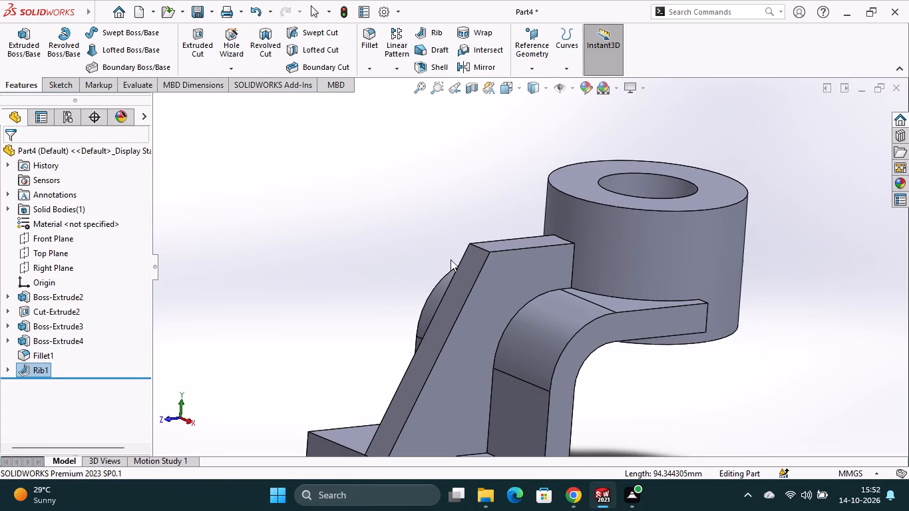
{"action": "left_click", "coordinate": [372, 69]}
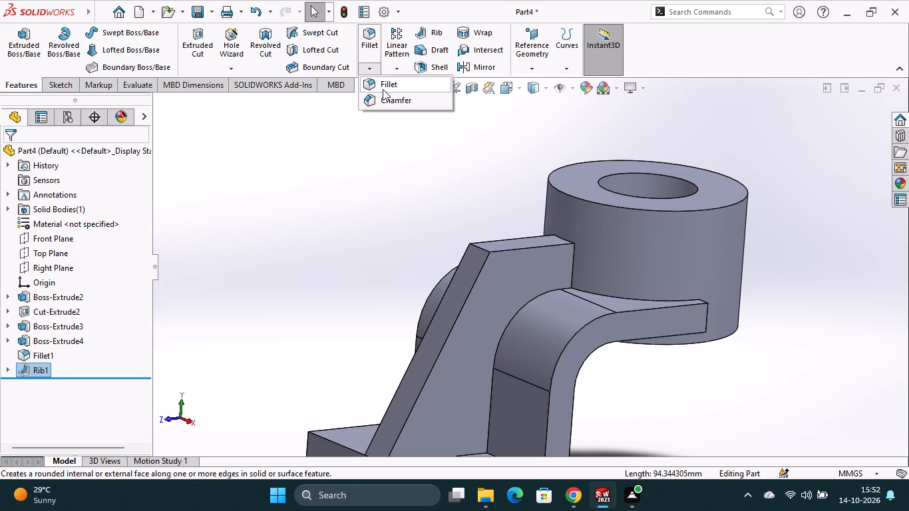
{"action": "left_click", "coordinate": [383, 89]}
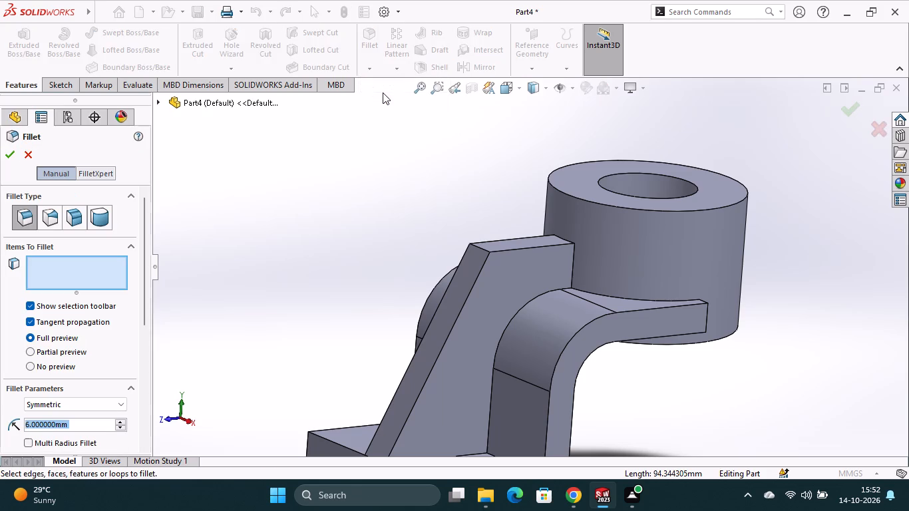
{"action": "left_click", "coordinate": [482, 249]}
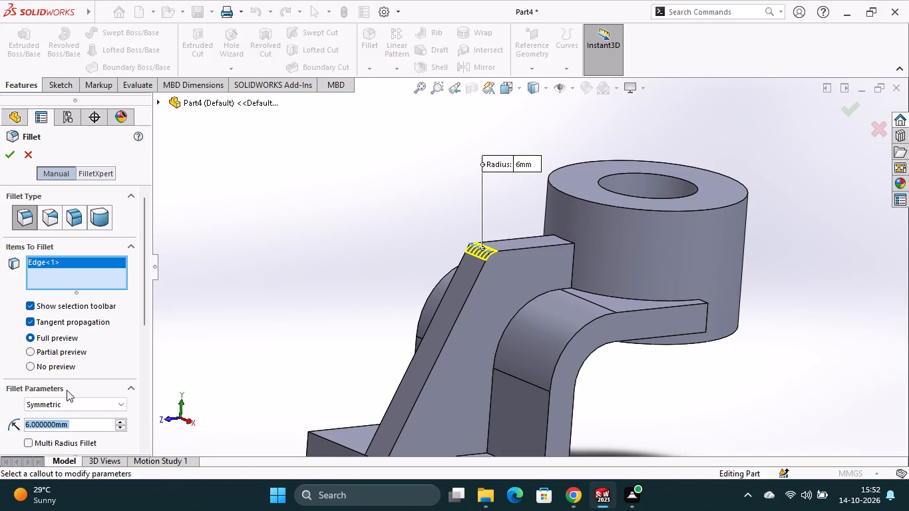
{"action": "key", "text": "1"}
{"action": "key", "text": "4"}
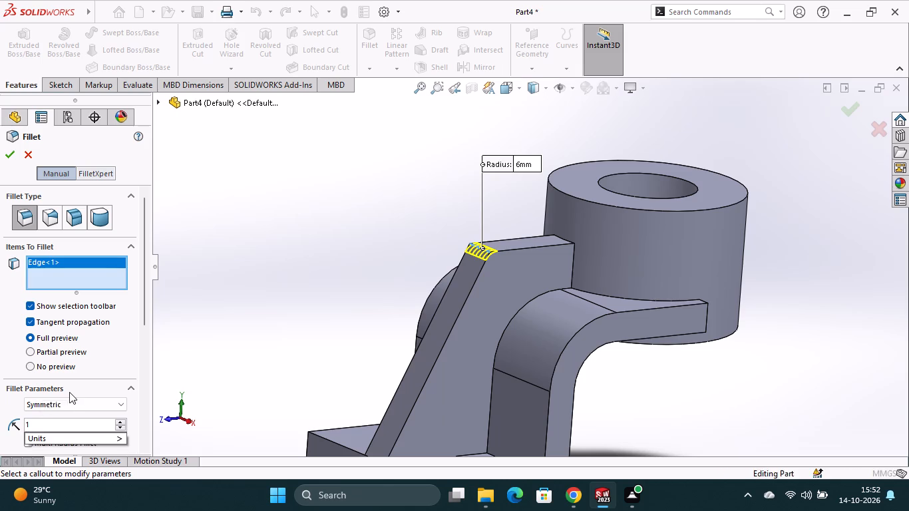
{"action": "key", "text": "Return"}
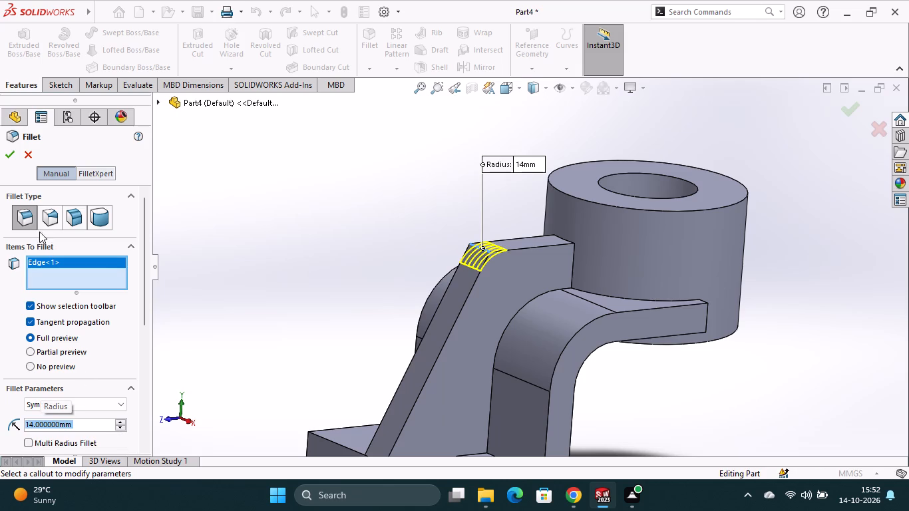
{"action": "left_click", "coordinate": [14, 154]}
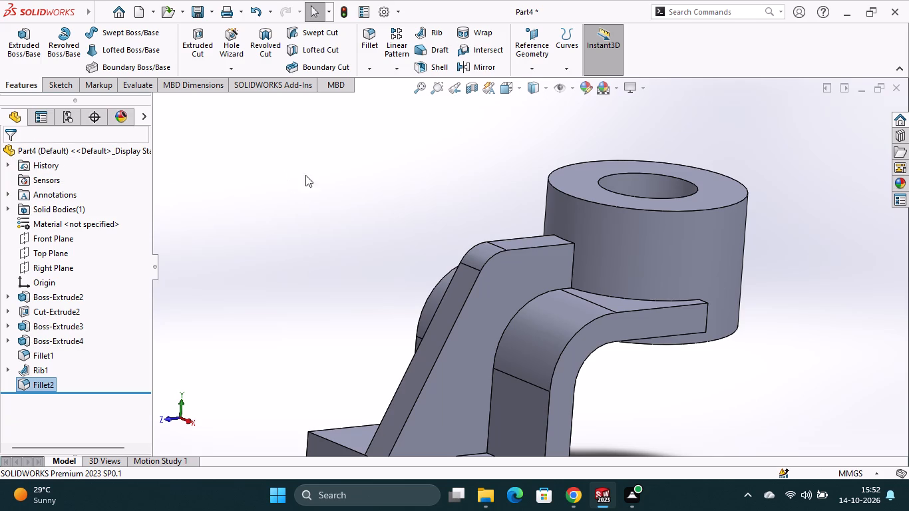
Fillet the edge where the rib's top face meets the cylindrical boss with a 12 mm radius.
{"action": "left_click", "coordinate": [368, 71]}
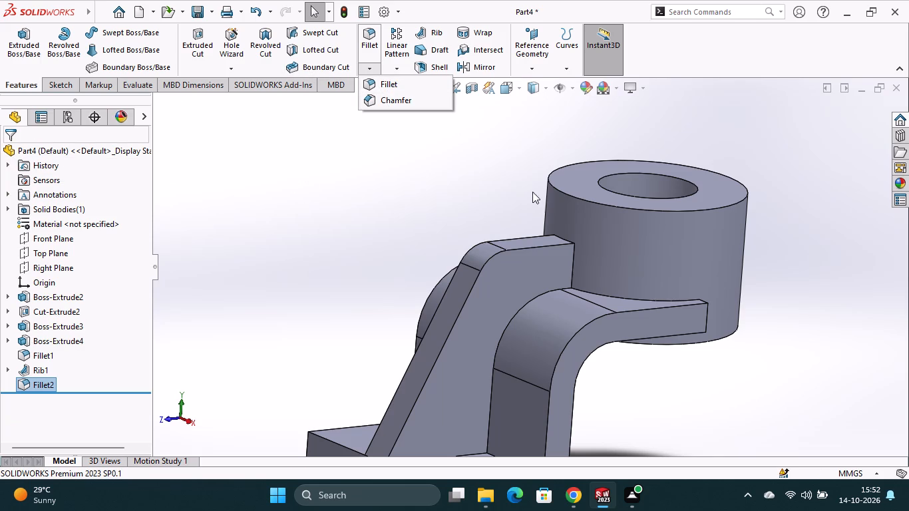
{"action": "left_click", "coordinate": [392, 89]}
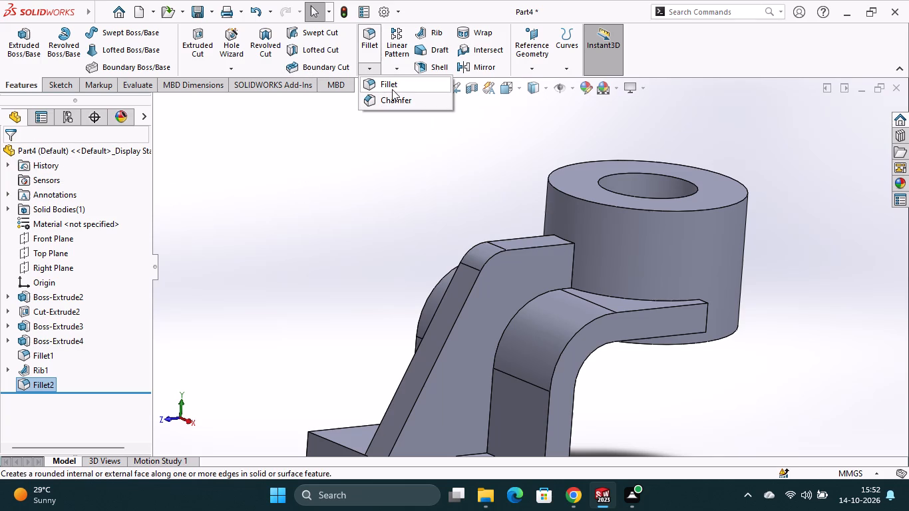
{"action": "left_click", "coordinate": [562, 237]}
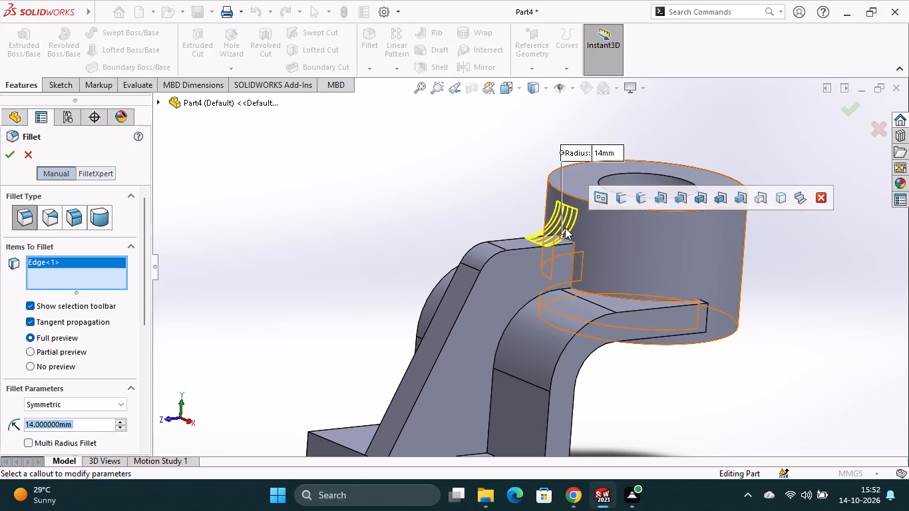
{"action": "type", "text": "12"}
{"action": "key", "text": "Return"}
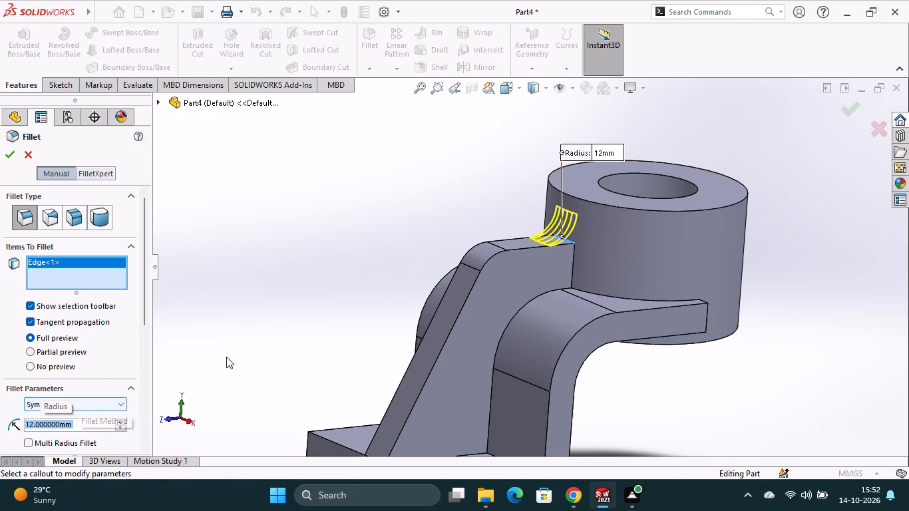
{"action": "left_click", "coordinate": [15, 154]}
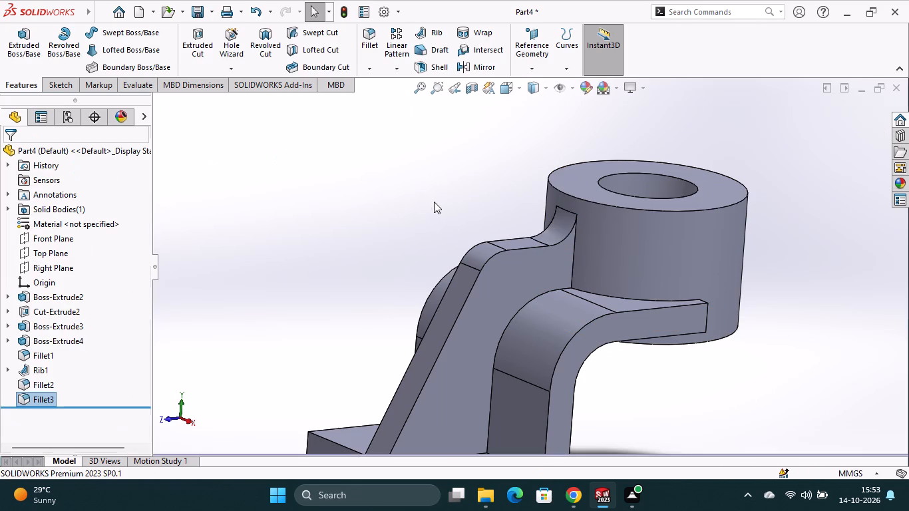
Save the part in the PART9 folder under the file name PART 9.
{"action": "scroll", "coordinate": [538, 247], "scroll_direction": "up", "scroll_amount": 4}
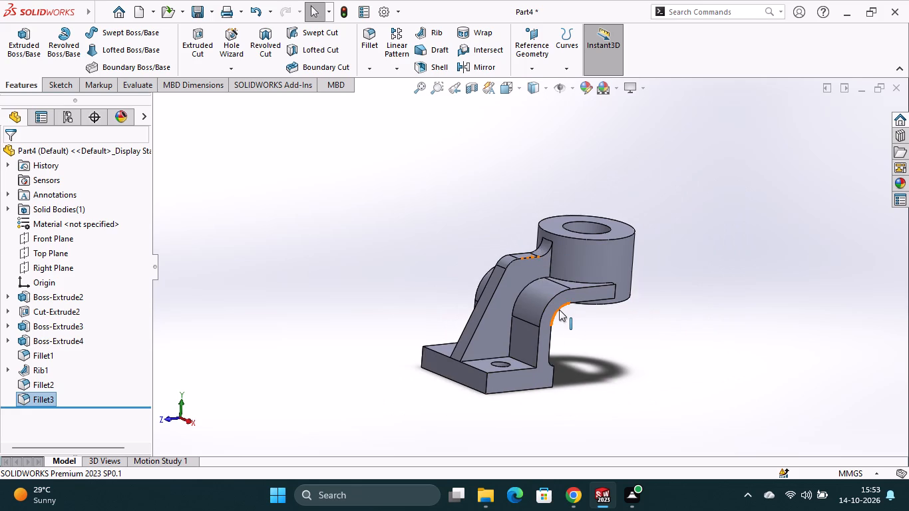
{"action": "key", "text": "ctrl+s"}
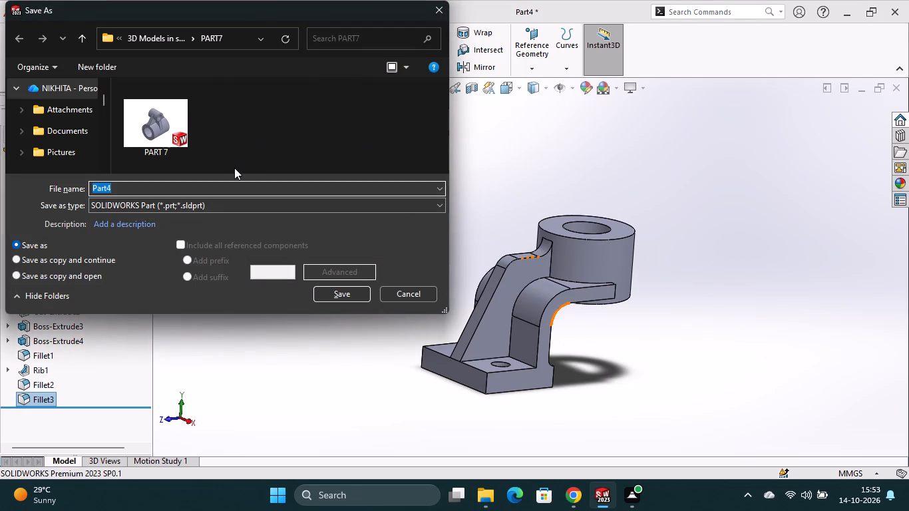
{"action": "left_click", "coordinate": [195, 39]}
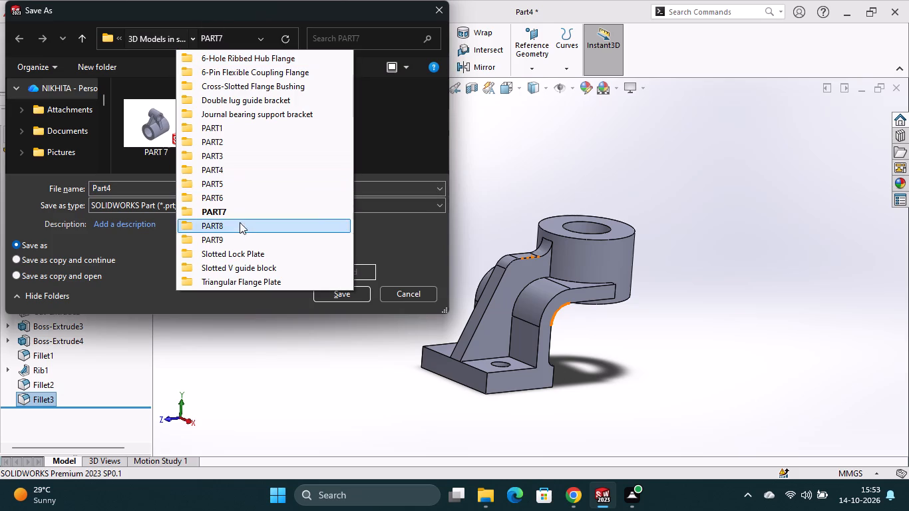
{"action": "left_click", "coordinate": [240, 236]}
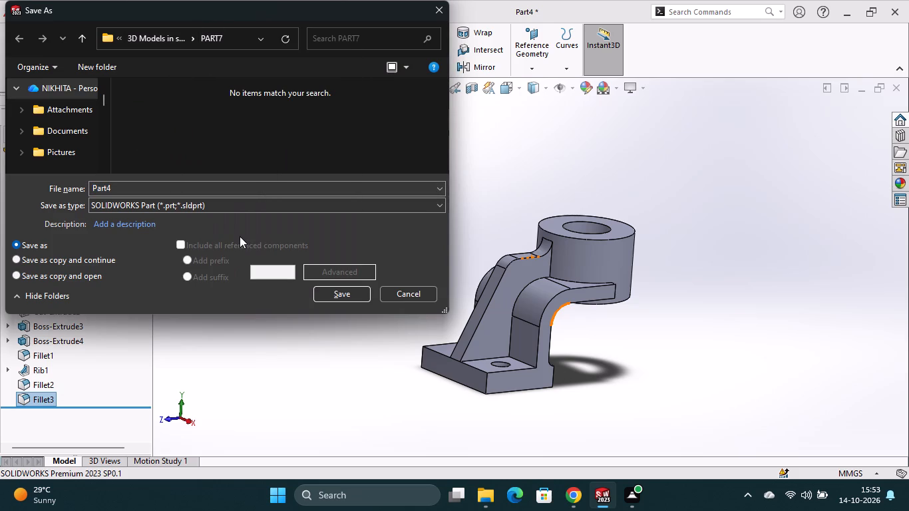
{"action": "key", "text": "BackSpace"}
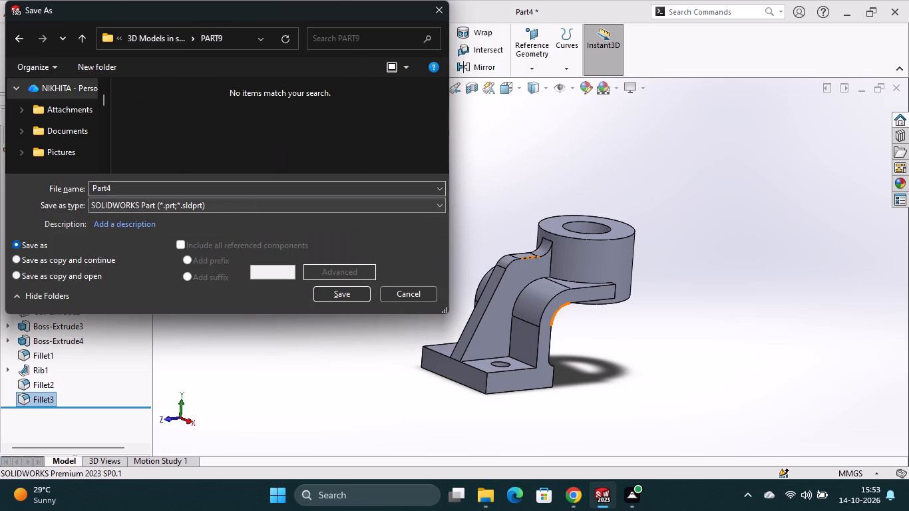
{"action": "left_click", "coordinate": [242, 183]}
{"action": "key", "text": "BackSpace"}
{"action": "type", "text": "PART 9"}
{"action": "key", "text": "Return"}
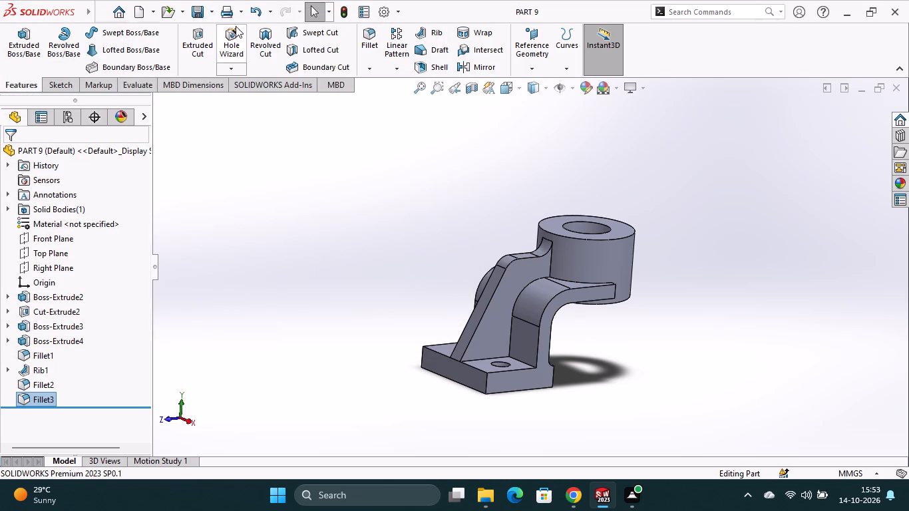
Save a copy of the part as an Adobe PDF named PART 9 in the PART9 folder.
{"action": "left_click", "coordinate": [213, 15]}
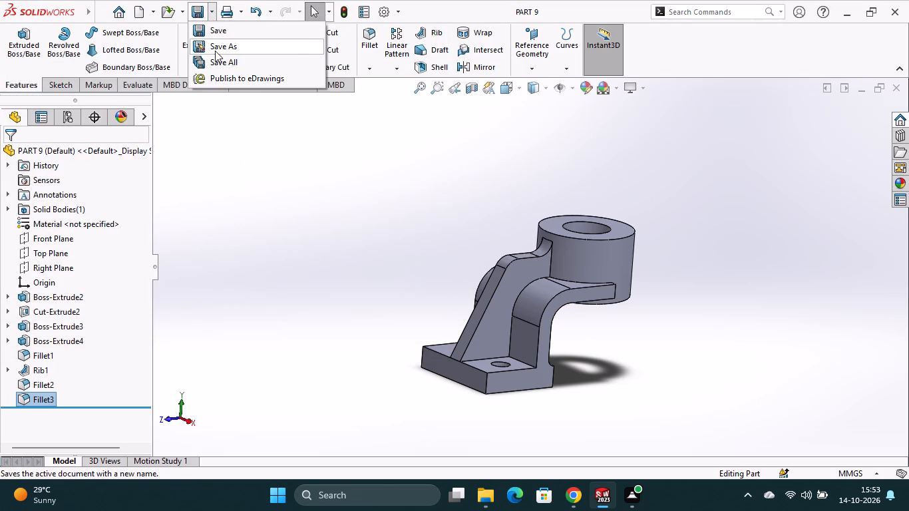
{"action": "left_click", "coordinate": [219, 47]}
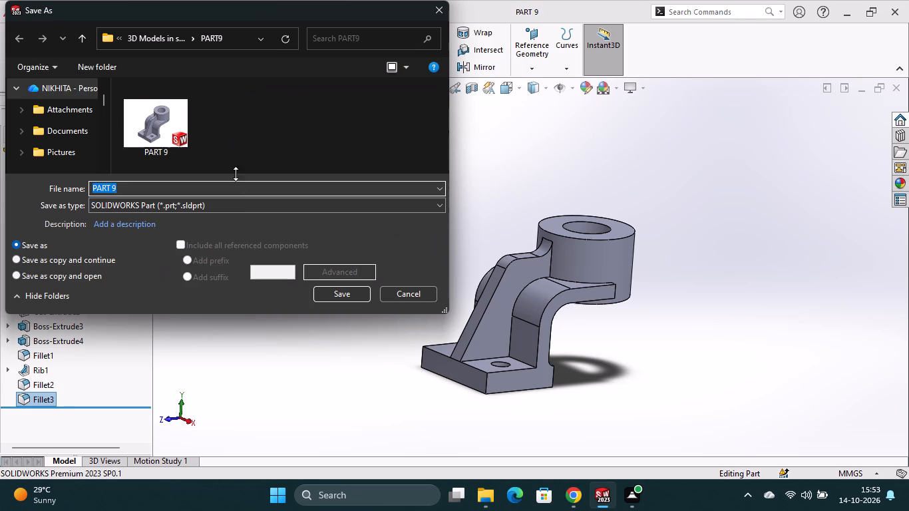
{"action": "left_click", "coordinate": [234, 204]}
{"action": "left_click", "coordinate": [260, 75]}
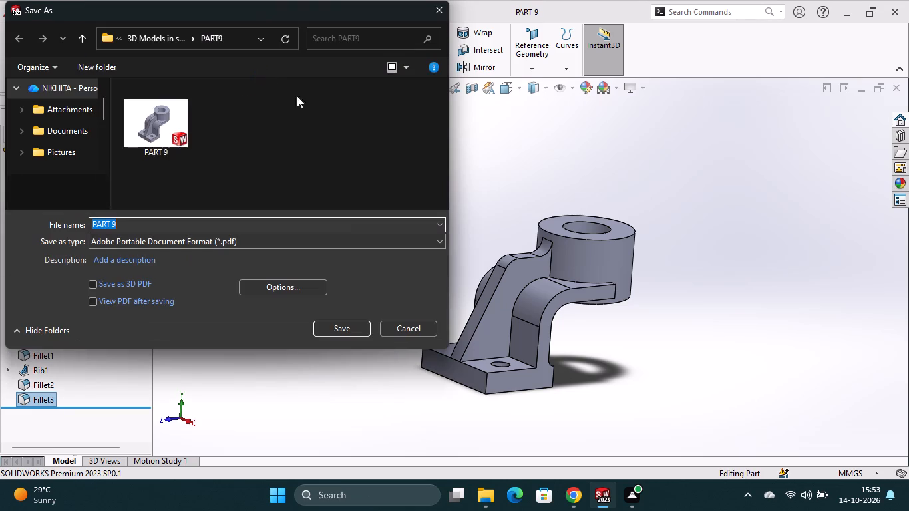
{"action": "left_click", "coordinate": [341, 328]}
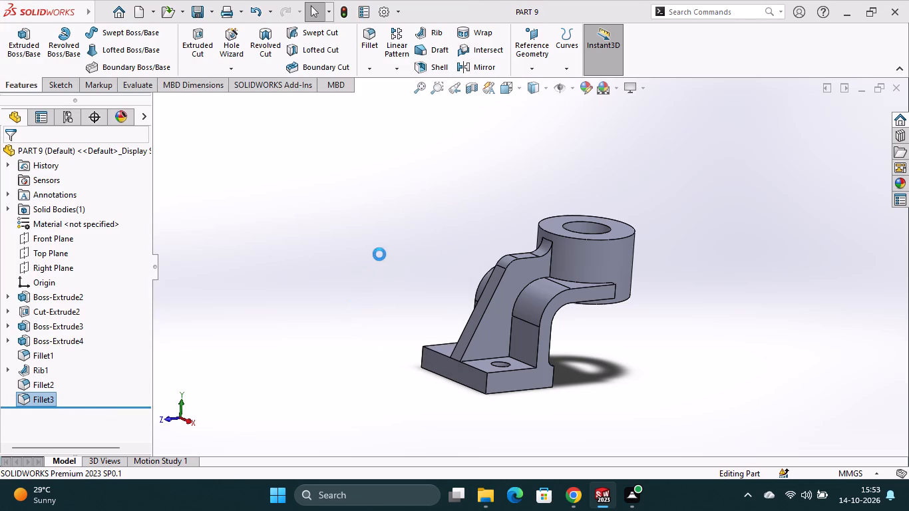